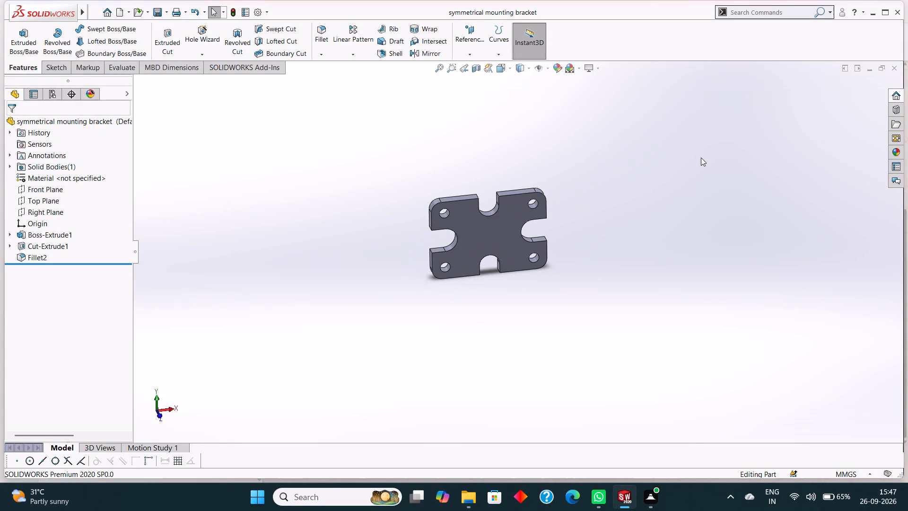
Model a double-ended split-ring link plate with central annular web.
Close the symmetrical mounting bracket part and create a new part document.
{"action": "left_click", "coordinate": [894, 65]}
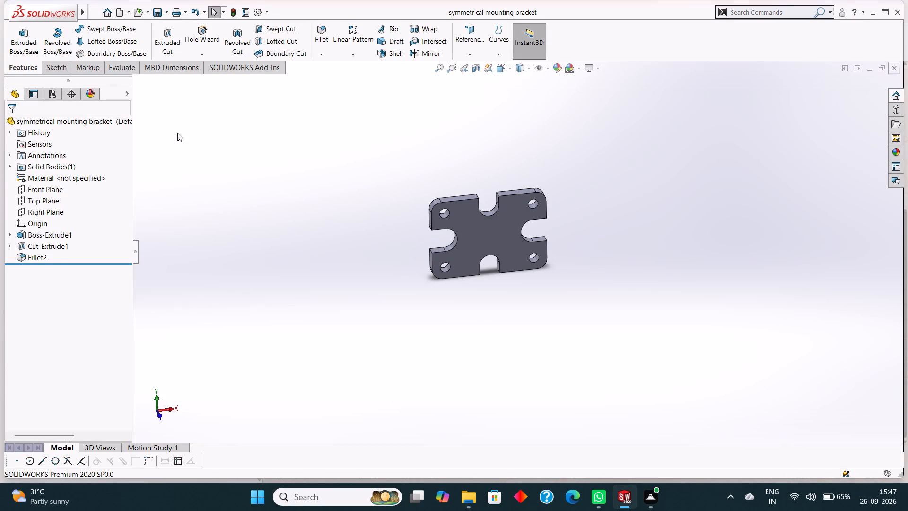
{"action": "left_click", "coordinate": [127, 15]}
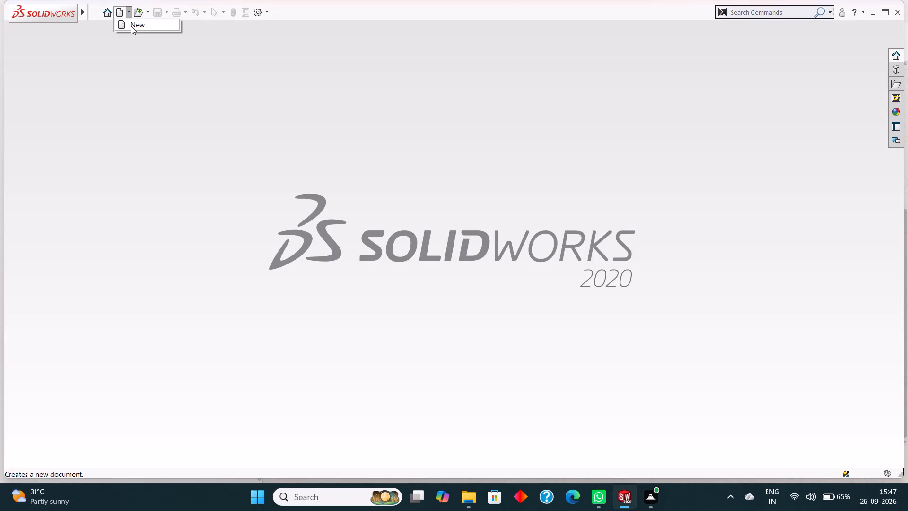
{"action": "left_click", "coordinate": [131, 26]}
{"action": "left_click", "coordinate": [222, 249]}
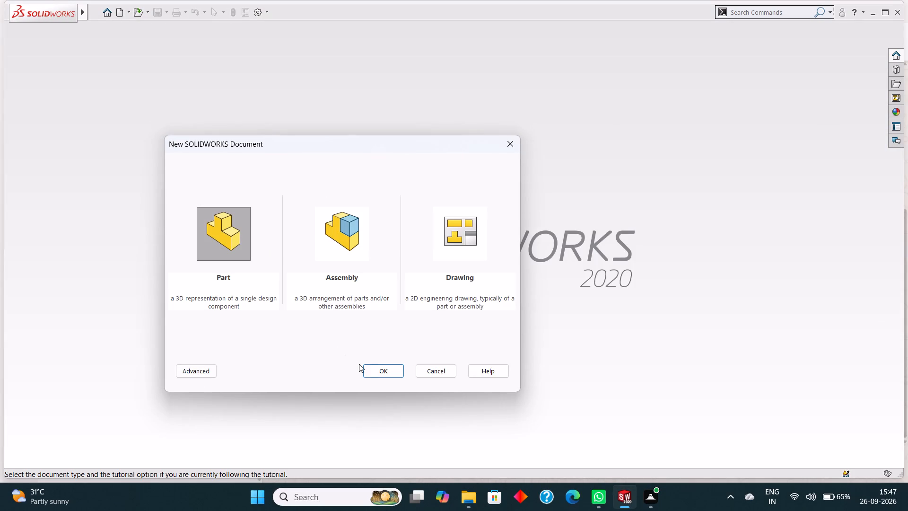
{"action": "left_click", "coordinate": [375, 372]}
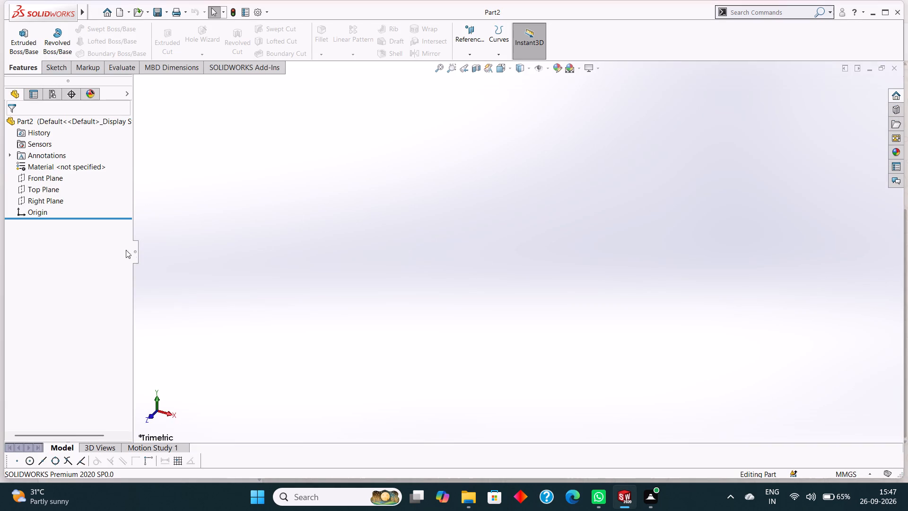
Start a sketch on the Front Plane and draw two concentric circles at the origin with radii of 25 mm and 40 mm.
{"action": "left_click", "coordinate": [45, 178]}
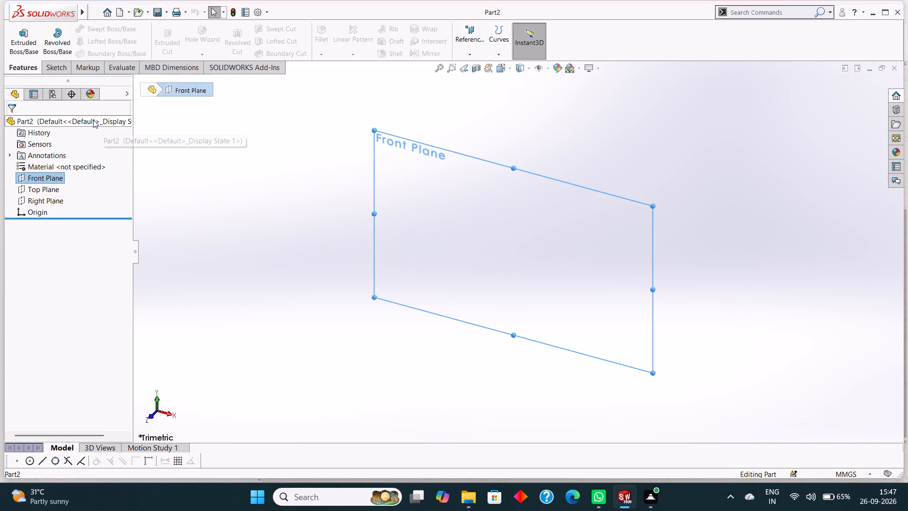
{"action": "left_click", "coordinate": [60, 71]}
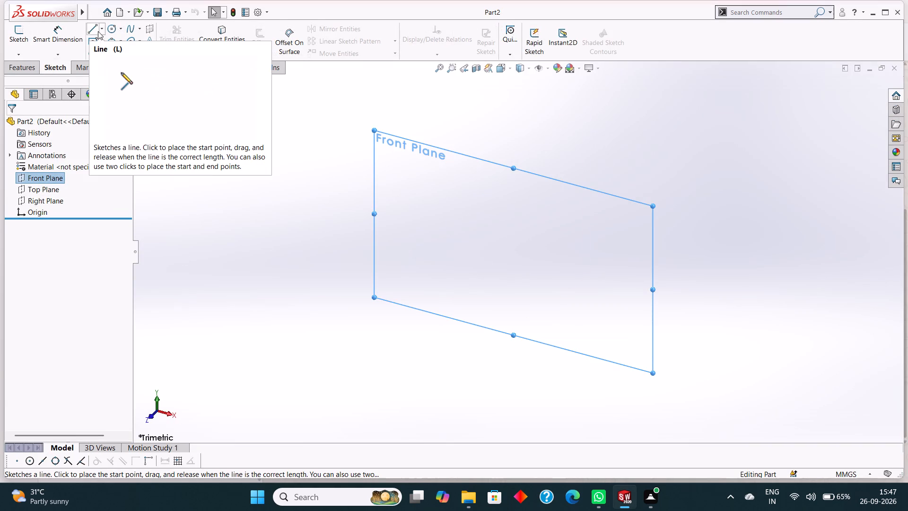
{"action": "left_click", "coordinate": [94, 27]}
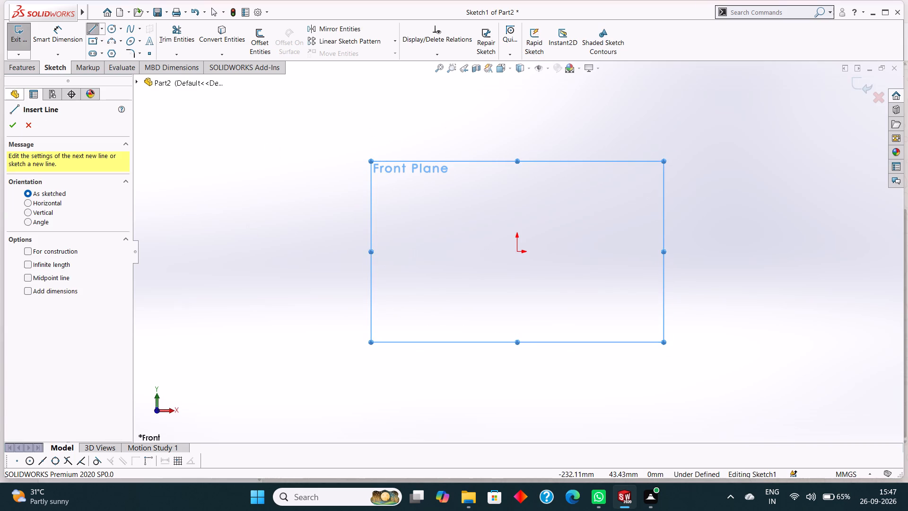
{"action": "left_click", "coordinate": [110, 26]}
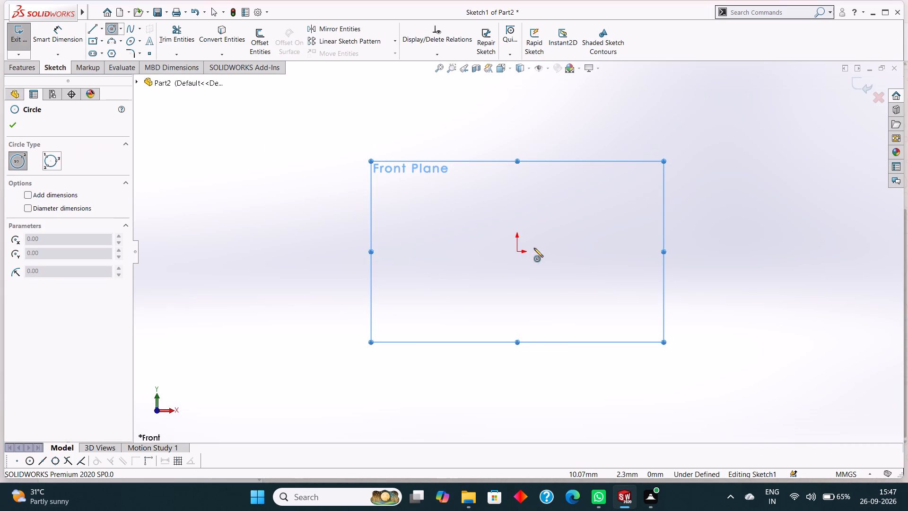
{"action": "left_click", "coordinate": [517, 253]}
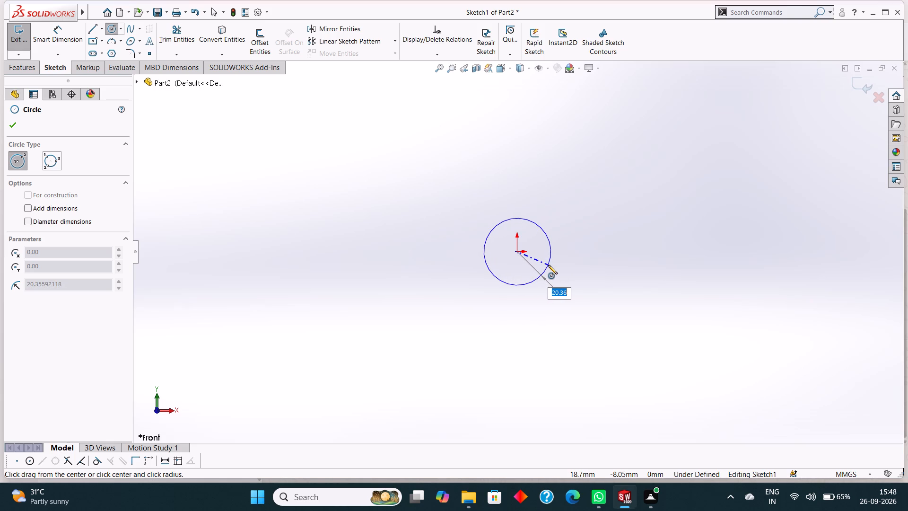
{"action": "type", "text": "25"}
{"action": "key", "text": "Return"}
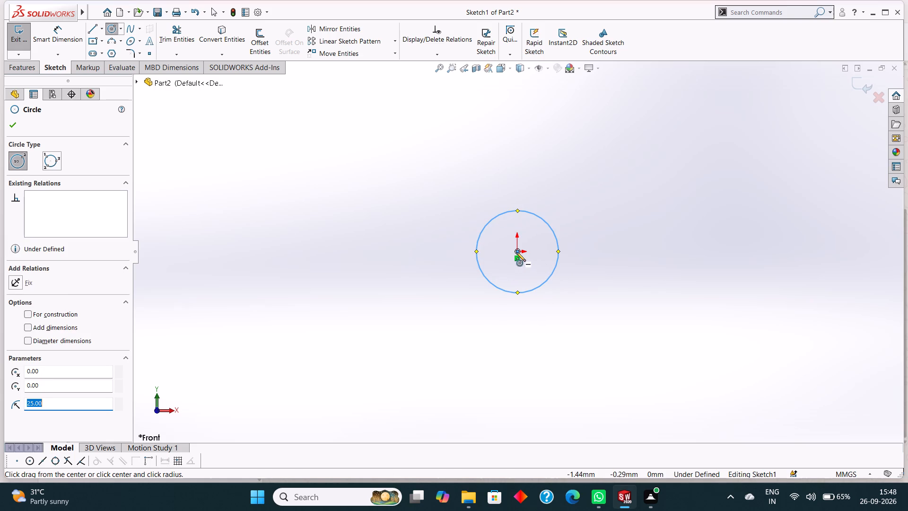
{"action": "left_click", "coordinate": [518, 252]}
{"action": "type", "text": "40"}
{"action": "key", "text": "Return"}
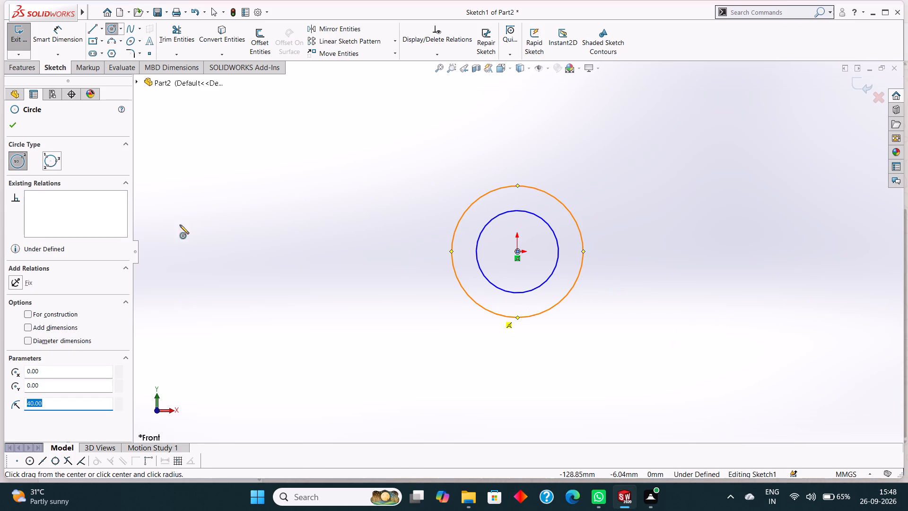
{"action": "left_click", "coordinate": [16, 125]}
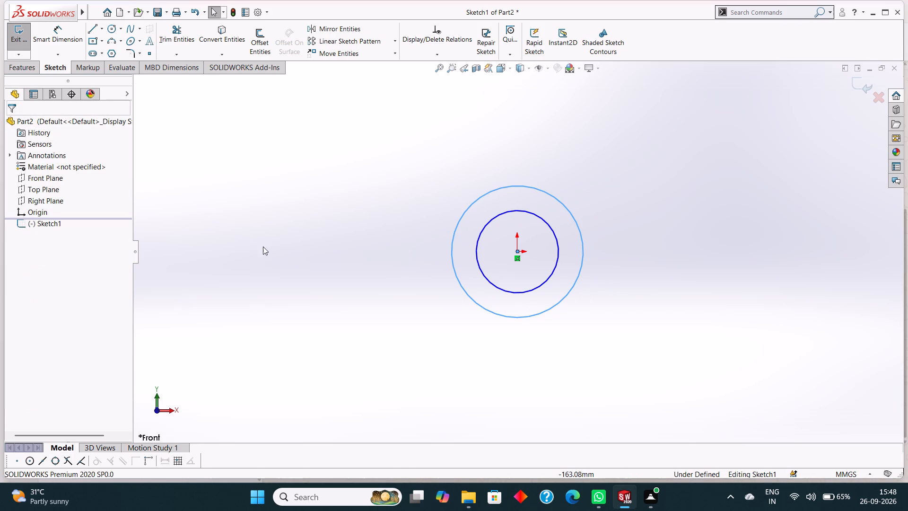
Draw two consecutive horizontal centerlines from the origin in the positive X direction, each 150 mm long.
{"action": "scroll", "coordinate": [282, 262], "scroll_direction": "up", "scroll_amount": 3}
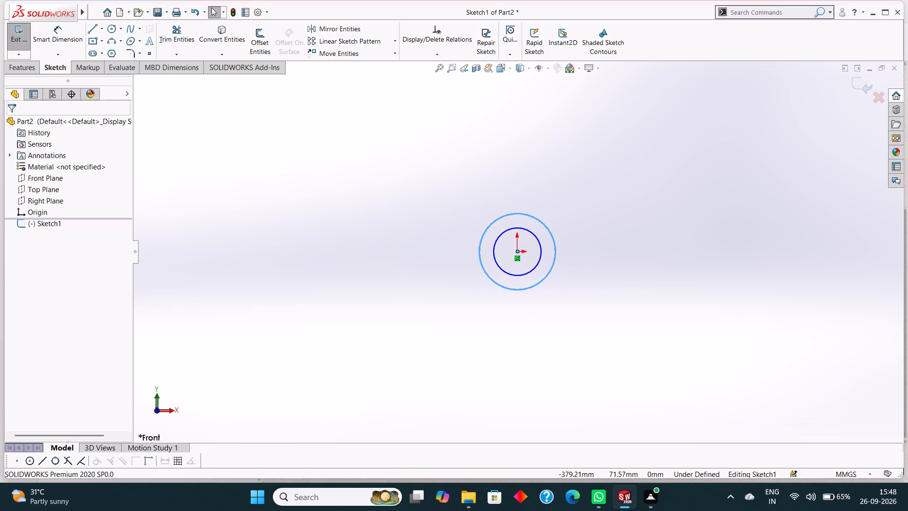
{"action": "left_click", "coordinate": [103, 30]}
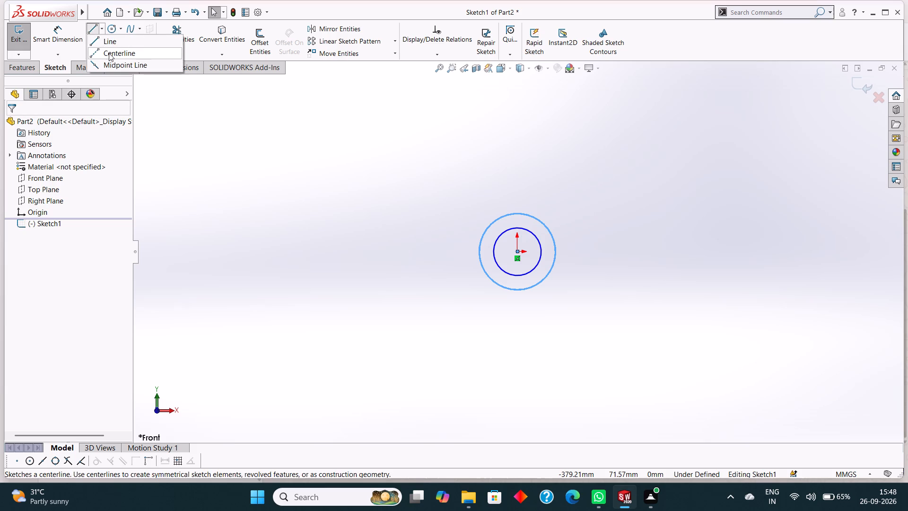
{"action": "left_click", "coordinate": [109, 53]}
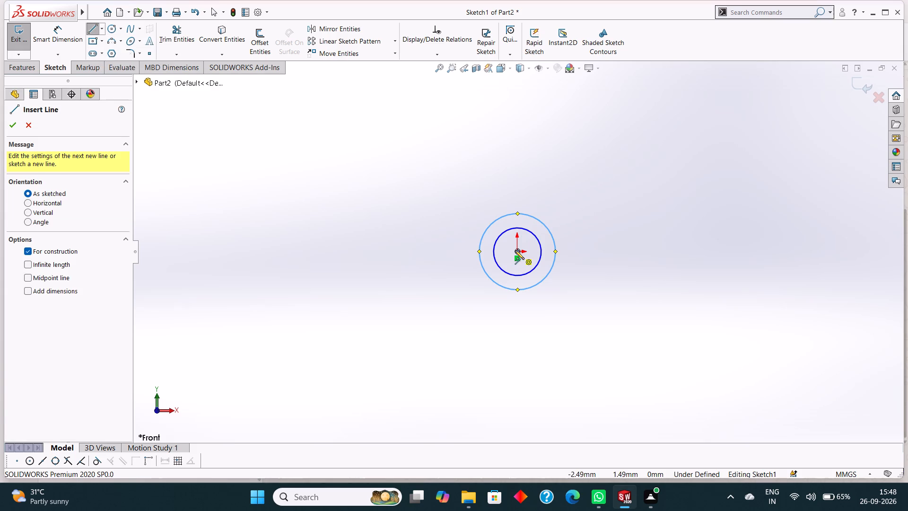
{"action": "left_click", "coordinate": [517, 252]}
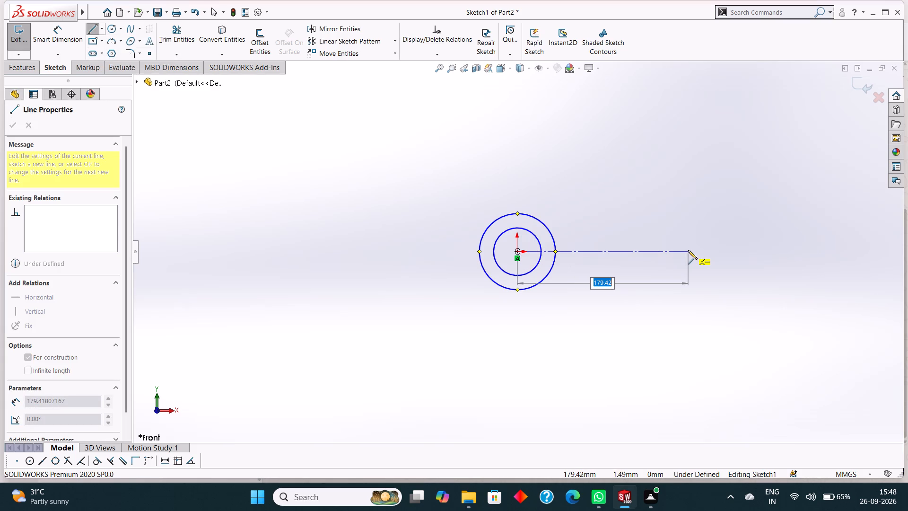
{"action": "type", "text": "150"}
{"action": "key", "text": "Return"}
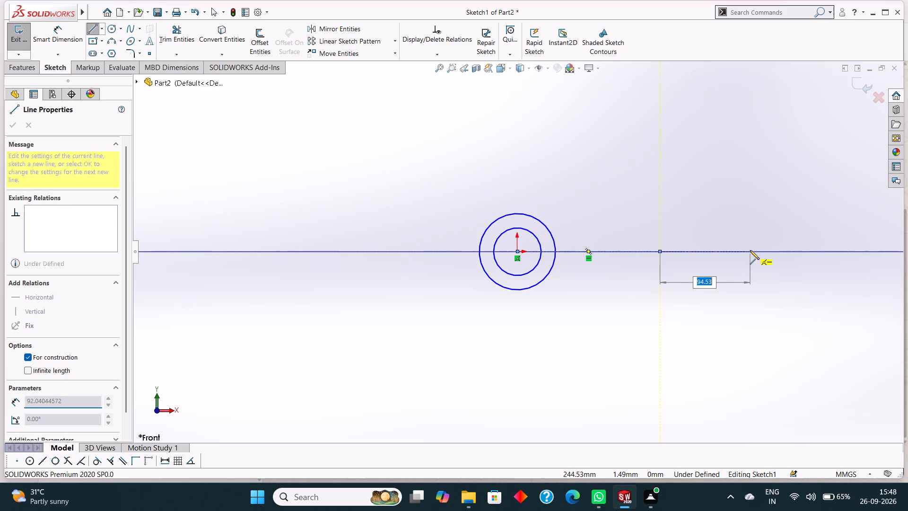
{"action": "type", "text": "150"}
{"action": "key", "text": "Return"}
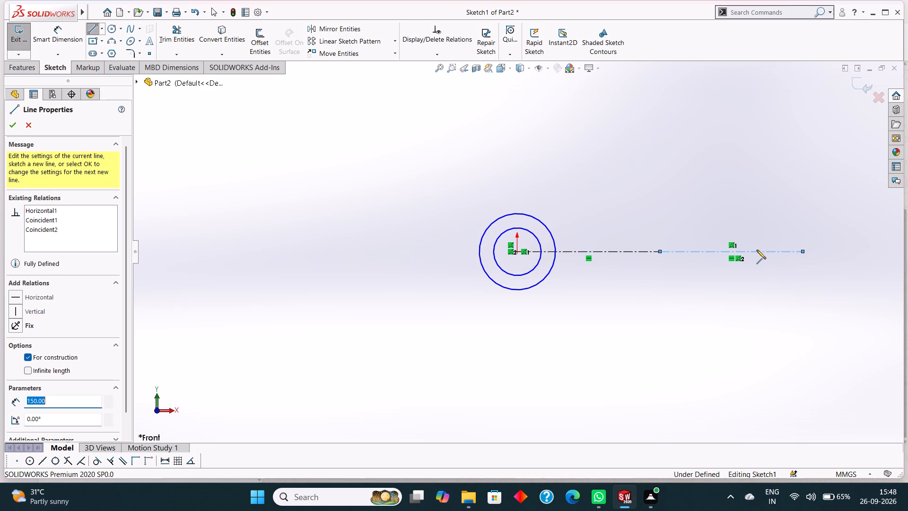
{"action": "right_click", "coordinate": [834, 325]}
{"action": "left_click", "coordinate": [860, 333]}
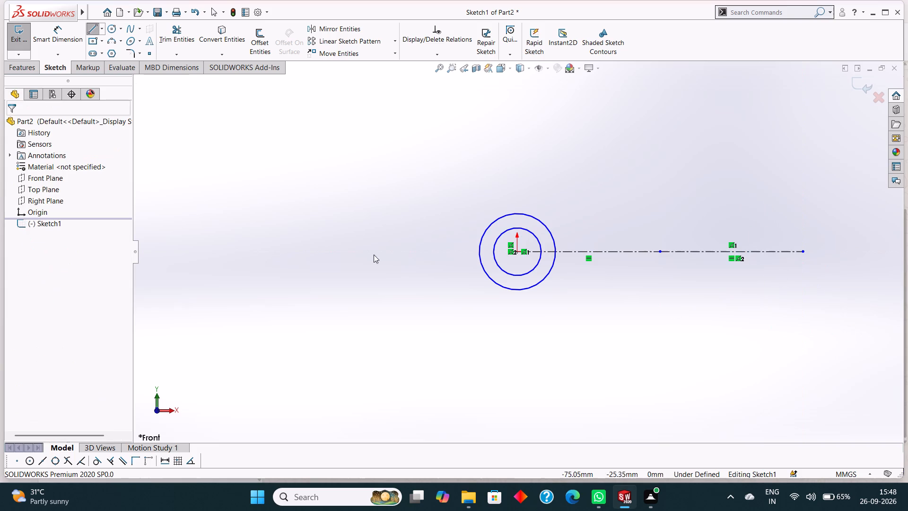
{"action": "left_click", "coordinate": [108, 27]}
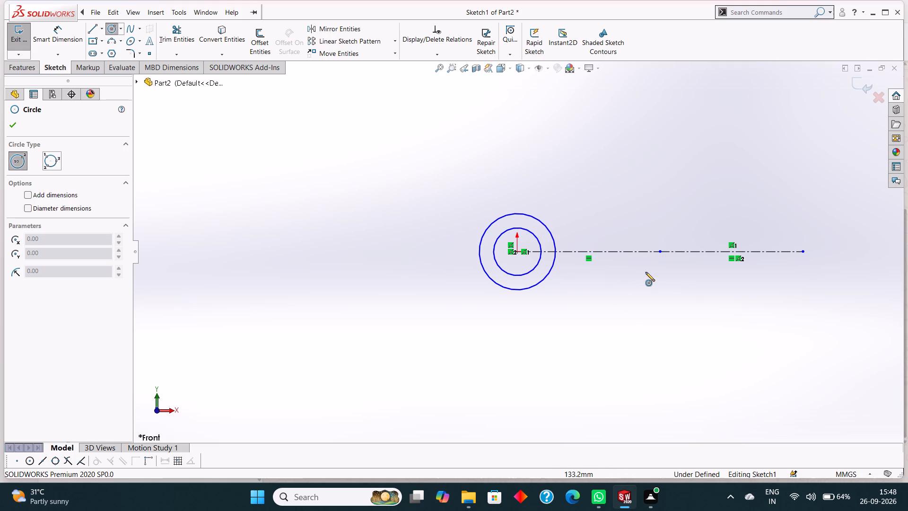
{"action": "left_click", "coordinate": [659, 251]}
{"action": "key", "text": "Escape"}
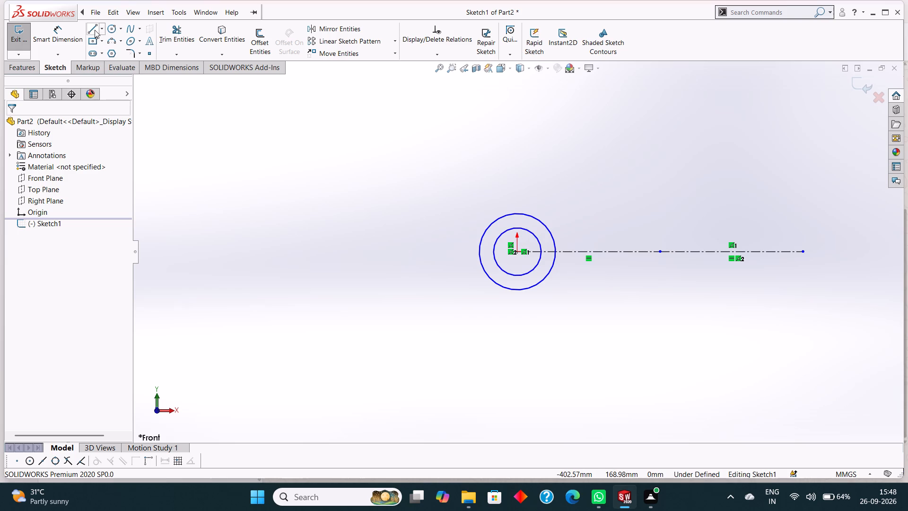
Sketch a circle of about 54 mm radius centred on the point where the two centerlines meet.
{"action": "left_click", "coordinate": [108, 30]}
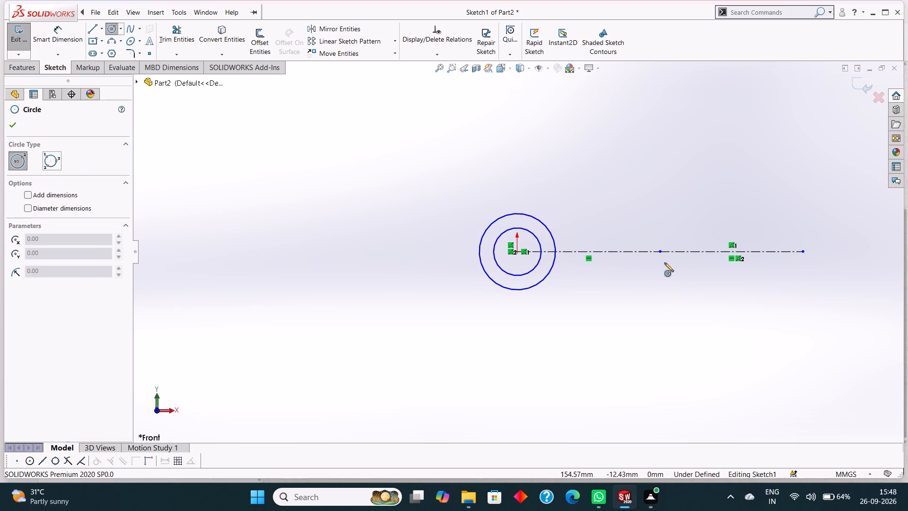
{"action": "left_click", "coordinate": [661, 251]}
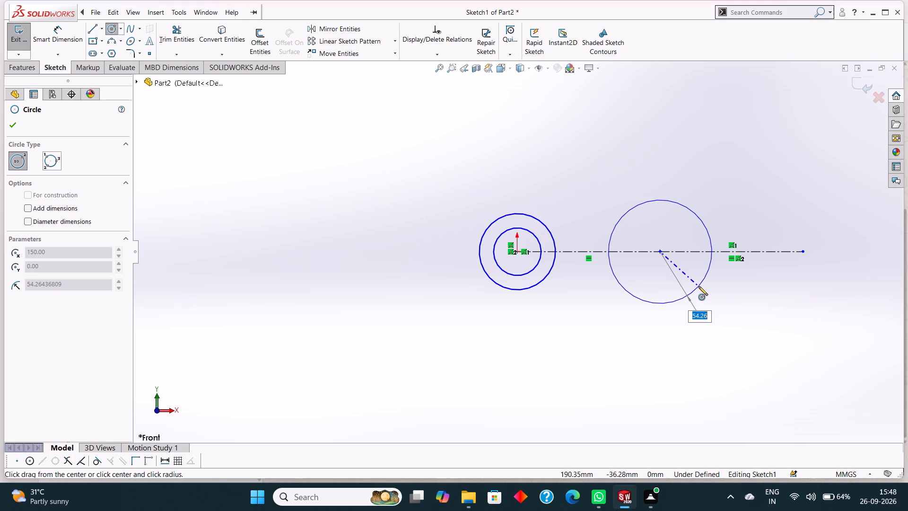
{"action": "left_click", "coordinate": [698, 286]}
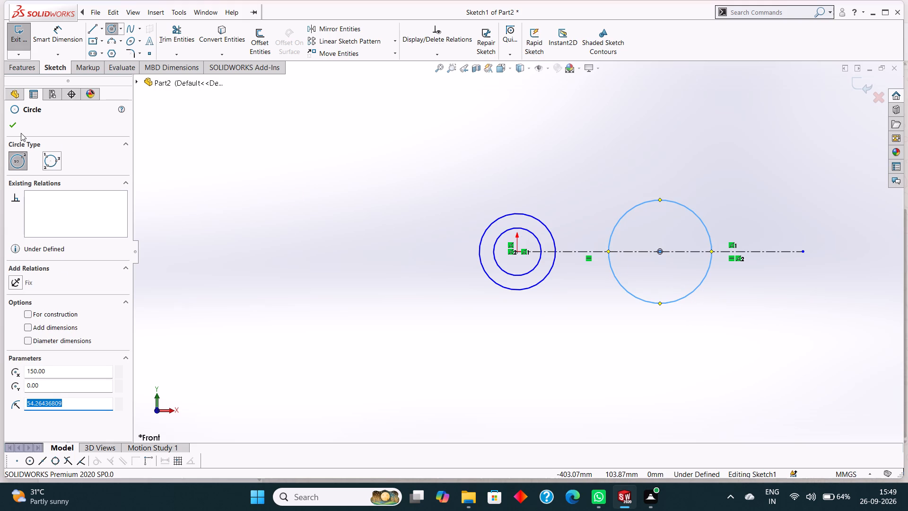
{"action": "left_click", "coordinate": [15, 126]}
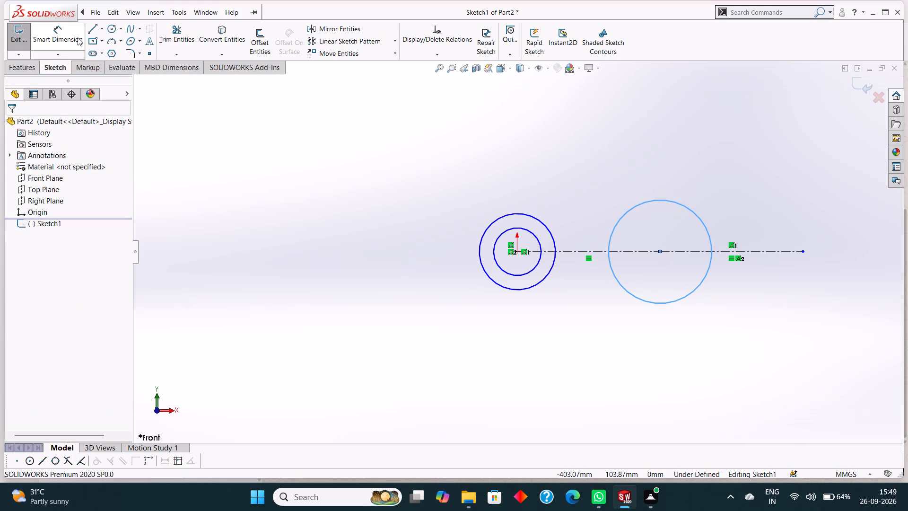
Dimension the two concentric circles at the origin with diameters of 50 mm and 80 mm.
{"action": "left_click", "coordinate": [77, 32]}
{"action": "left_click", "coordinate": [499, 239]}
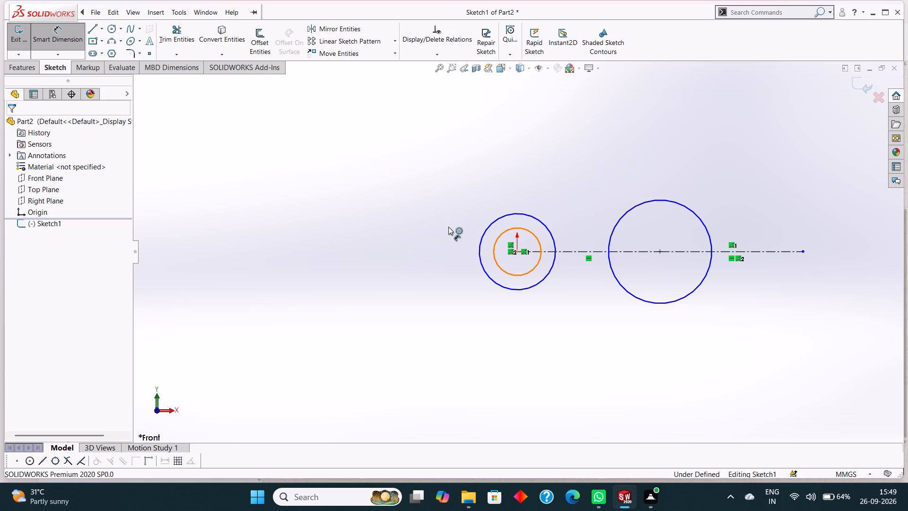
{"action": "left_click", "coordinate": [446, 226]}
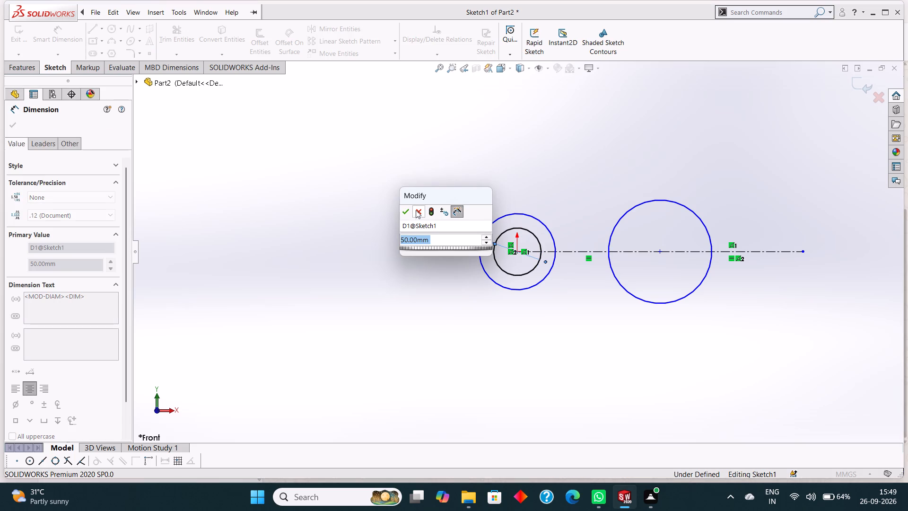
{"action": "left_click", "coordinate": [406, 209]}
{"action": "left_click", "coordinate": [498, 216]}
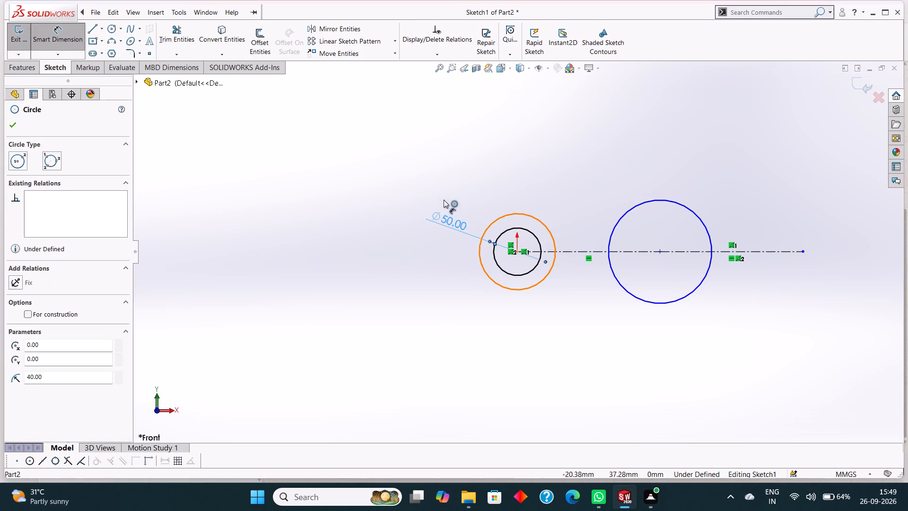
{"action": "left_click", "coordinate": [439, 191]}
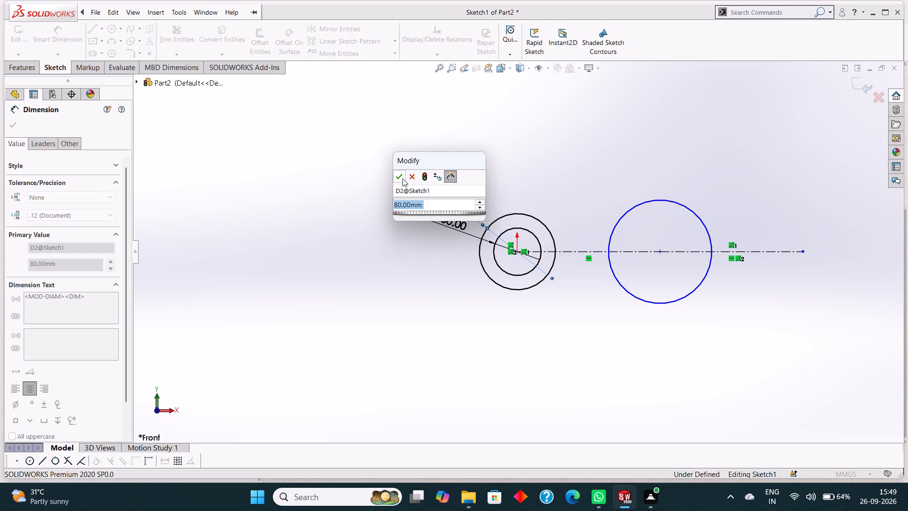
{"action": "left_click", "coordinate": [400, 177]}
Dimension the horizontal distance from the origin to the large circle's centre as 150 mm.
{"action": "left_click", "coordinate": [517, 254]}
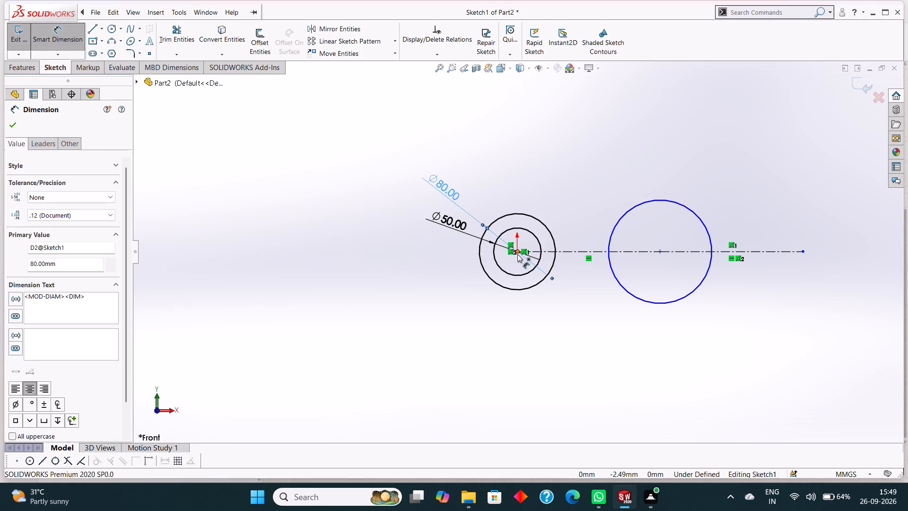
{"action": "left_click", "coordinate": [659, 252]}
{"action": "left_click", "coordinate": [591, 332]}
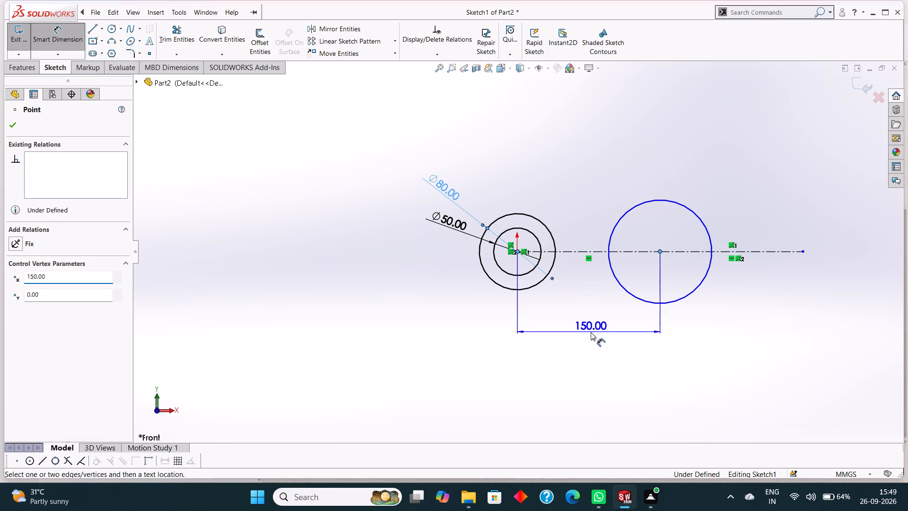
{"action": "left_click", "coordinate": [553, 316]}
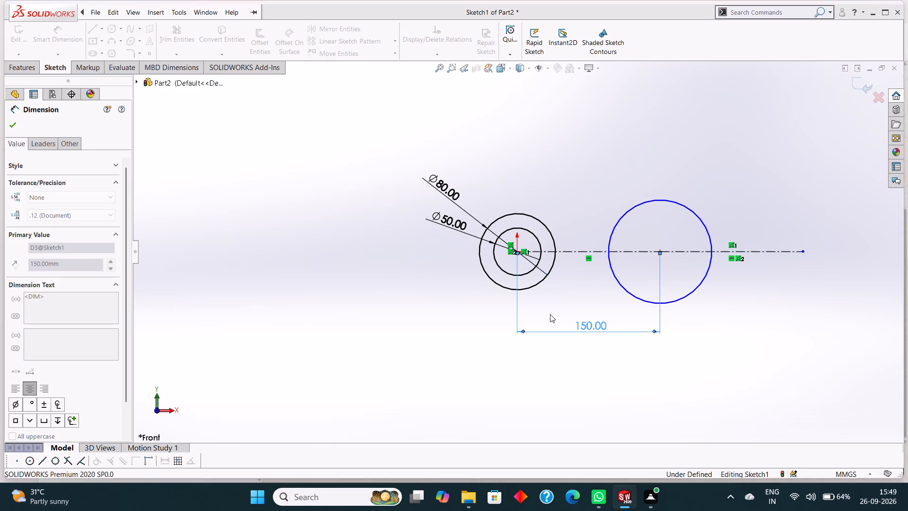
Dimension the large middle circle with a diameter of 135.6 mm.
{"action": "left_click", "coordinate": [641, 202]}
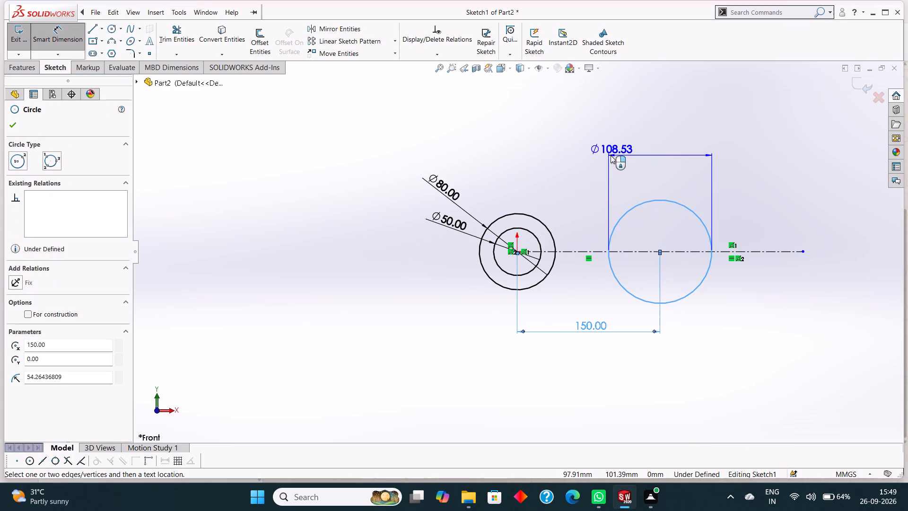
{"action": "left_click", "coordinate": [642, 150]}
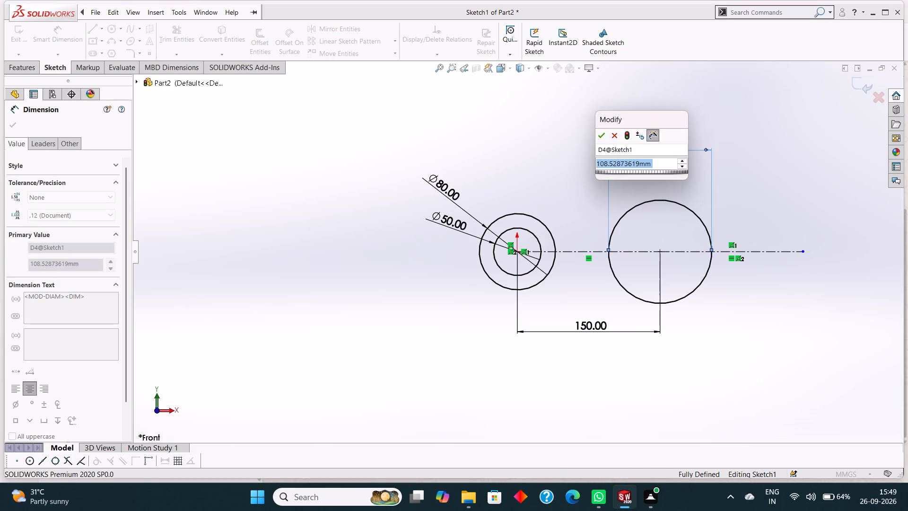
{"action": "key", "text": "1"}
{"action": "type", "text": "35"}
{"action": "type", "text": ".6"}
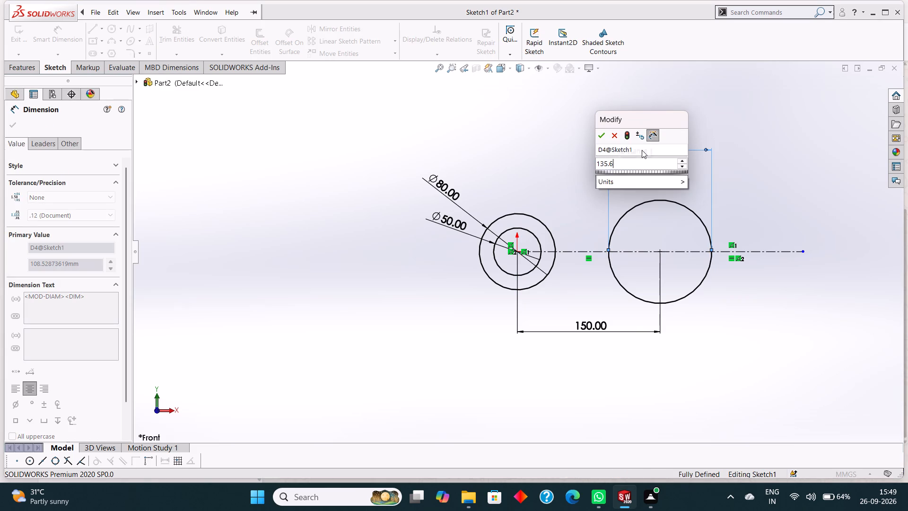
{"action": "key", "text": "Return"}
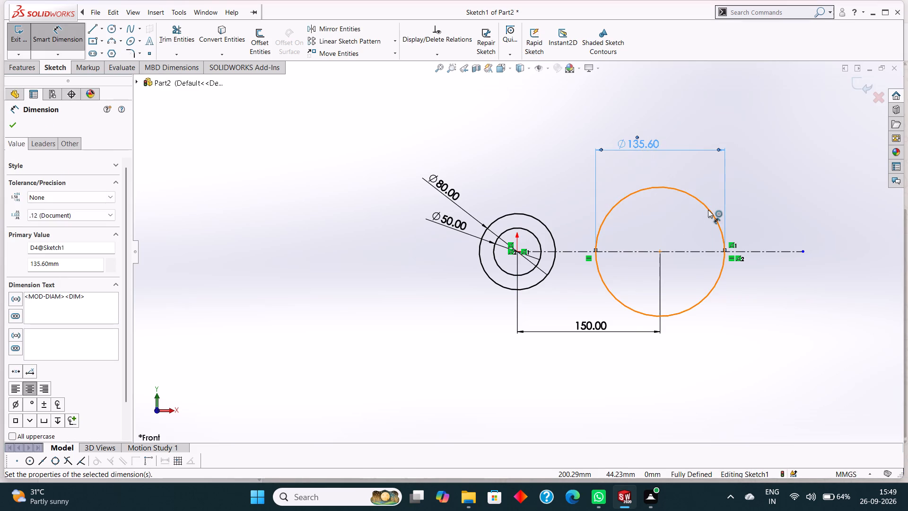
{"action": "scroll", "coordinate": [708, 210], "scroll_direction": "up", "scroll_amount": 1}
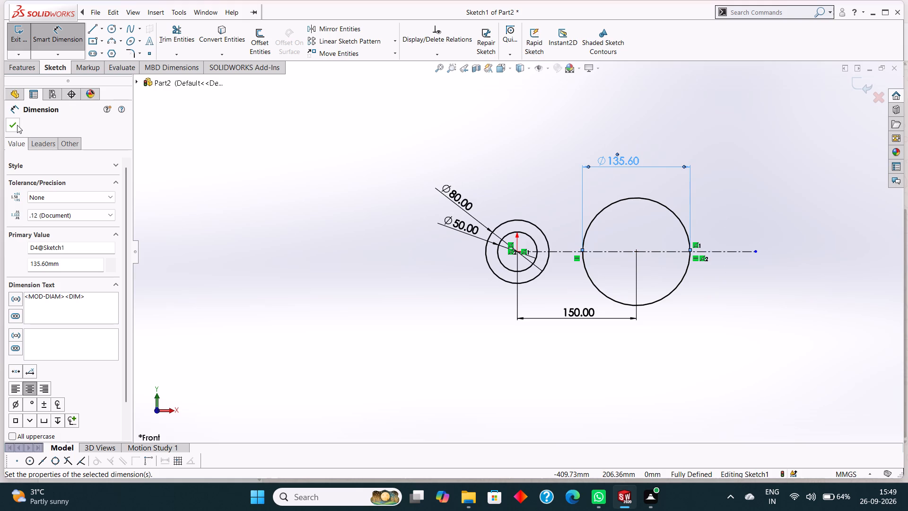
{"action": "left_click", "coordinate": [17, 124]}
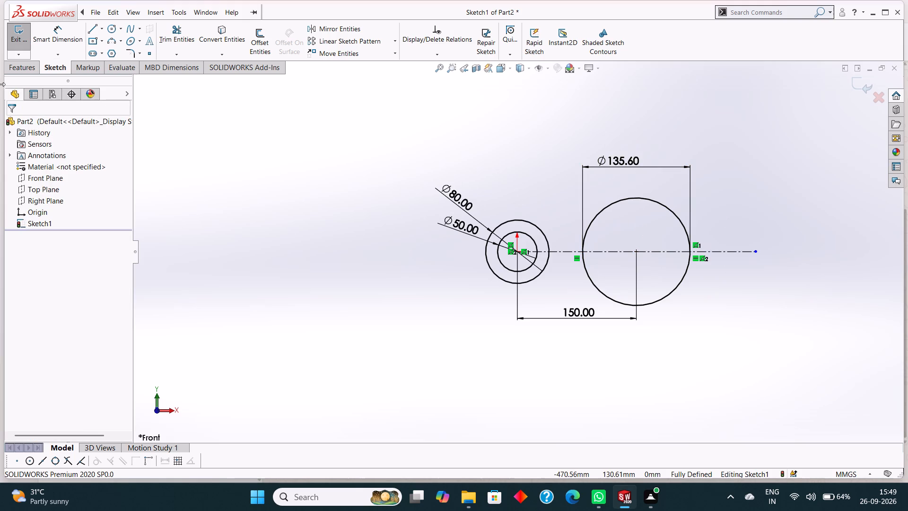
Sketch two concentric circles with radii of 25 mm and 40 mm centred on the far end of the horizontal centerline.
{"action": "left_click", "coordinate": [110, 26]}
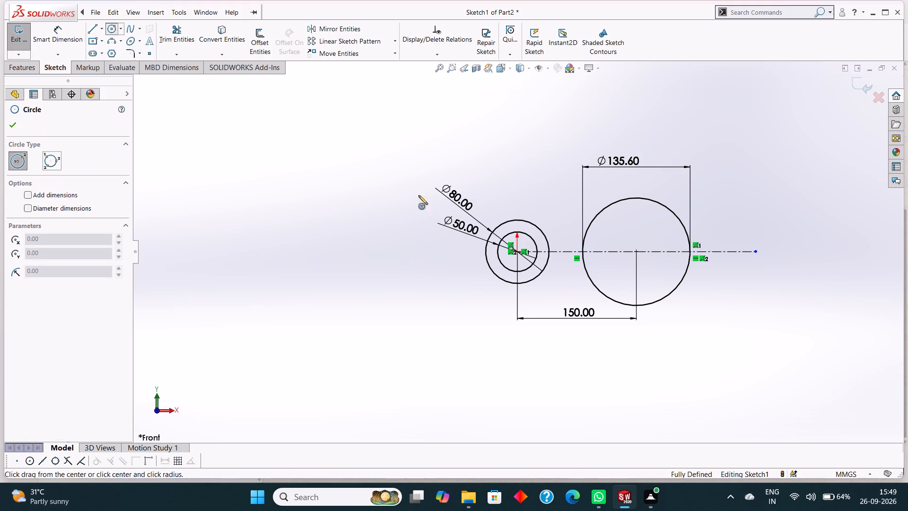
{"action": "left_click", "coordinate": [757, 251]}
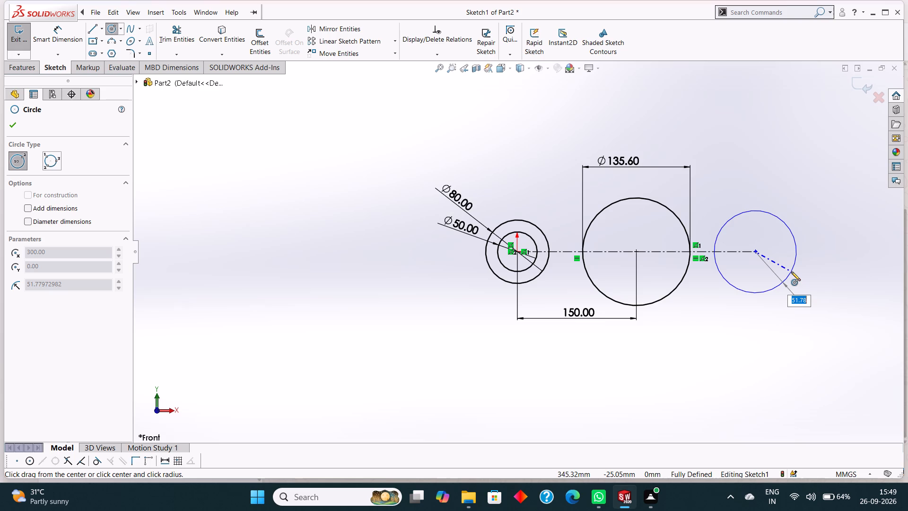
{"action": "type", "text": "25"}
{"action": "key", "text": "Return"}
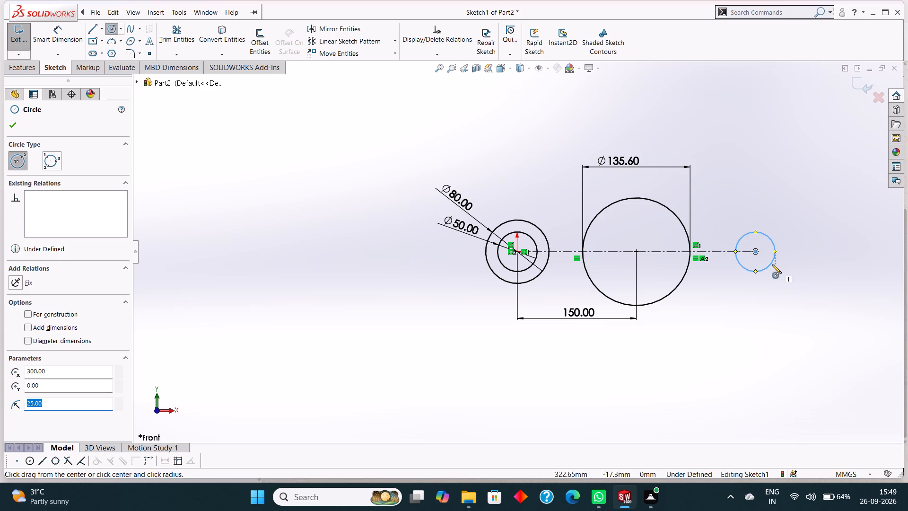
{"action": "left_click", "coordinate": [756, 251]}
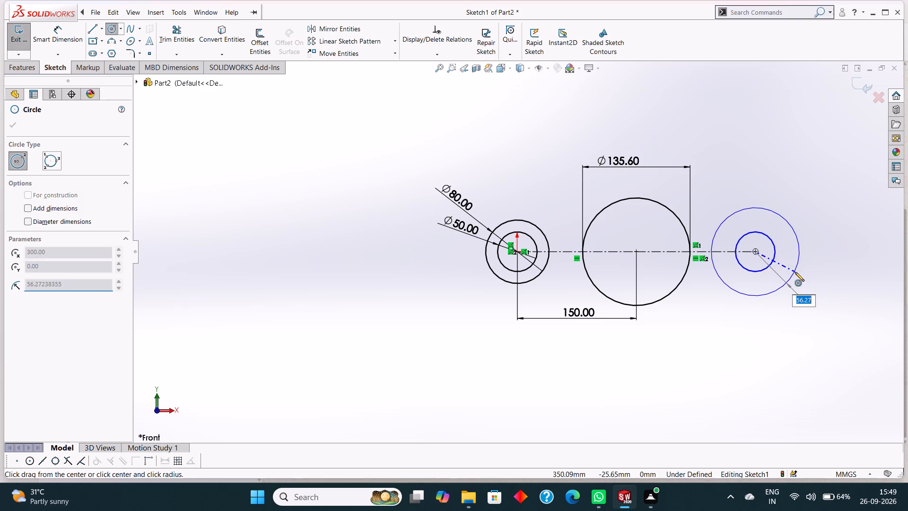
{"action": "type", "text": "40"}
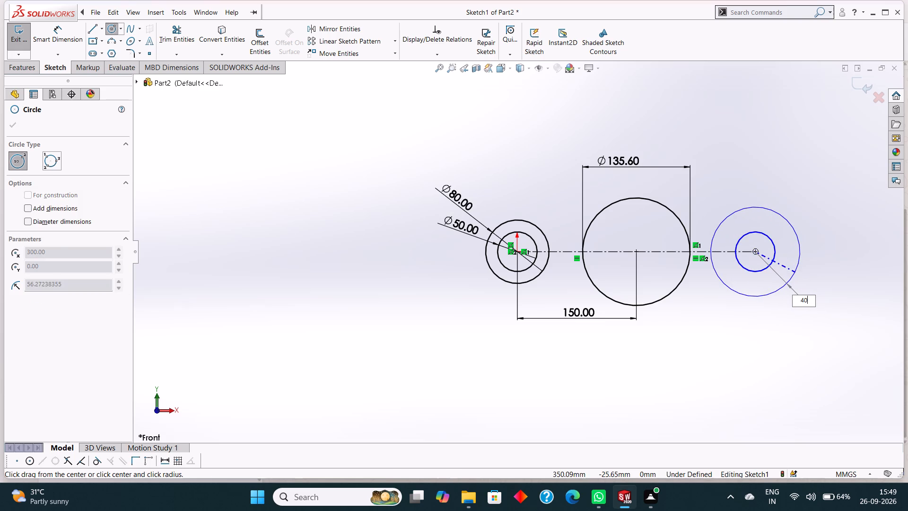
{"action": "key", "text": "Return"}
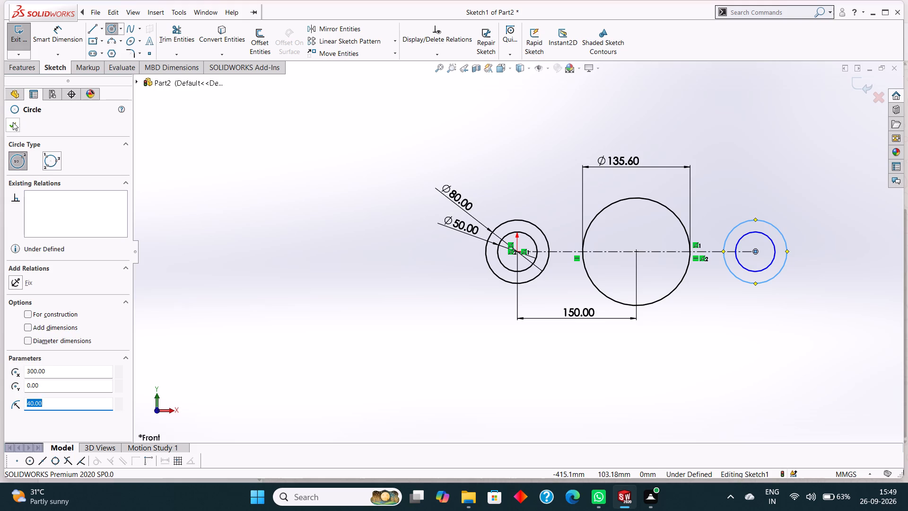
{"action": "left_click", "coordinate": [13, 122]}
Dimension the two new concentric circles with diameters of 50 mm and 80 mm.
{"action": "left_click", "coordinate": [41, 42]}
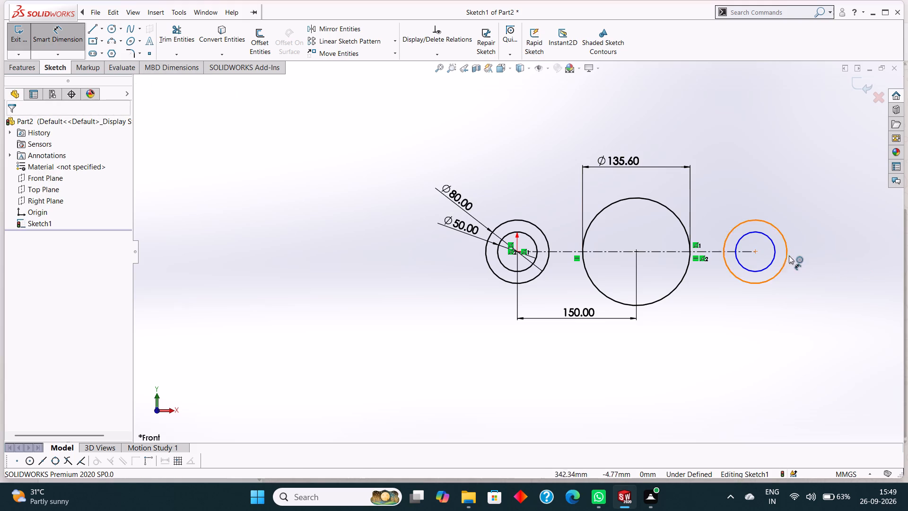
{"action": "left_click", "coordinate": [772, 247]}
{"action": "left_click", "coordinate": [793, 313]}
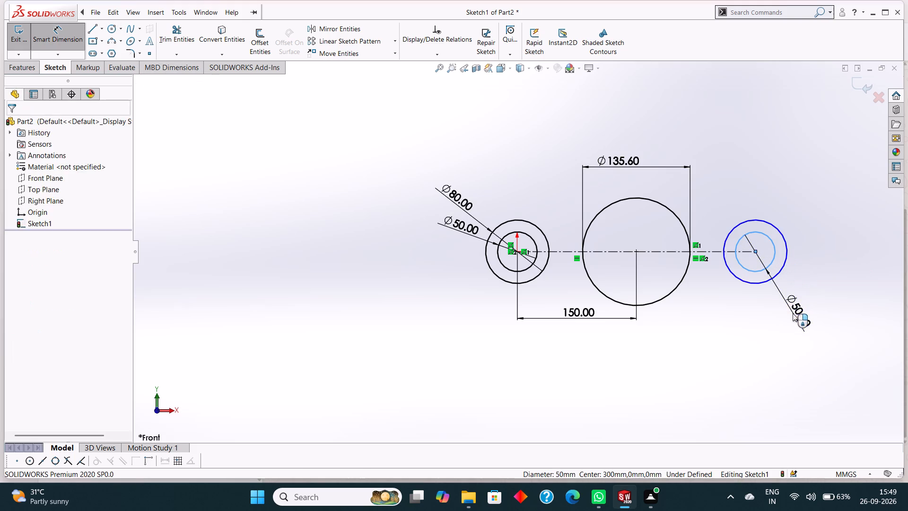
{"action": "left_click", "coordinate": [749, 302]}
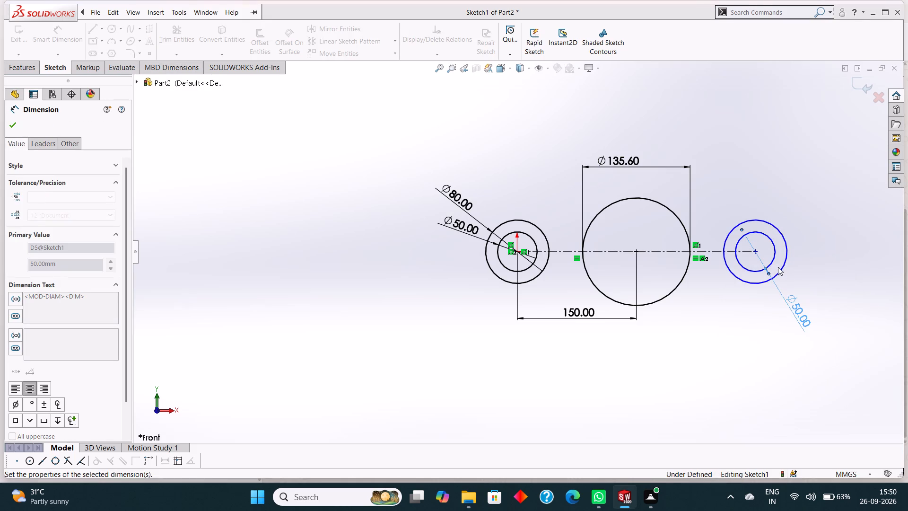
{"action": "left_click", "coordinate": [789, 247]}
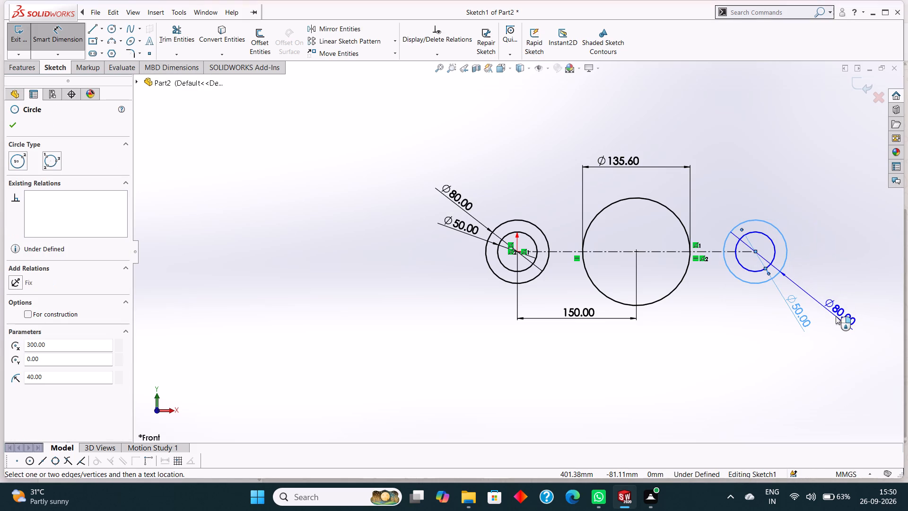
{"action": "left_click", "coordinate": [836, 316]}
{"action": "left_click", "coordinate": [793, 303]}
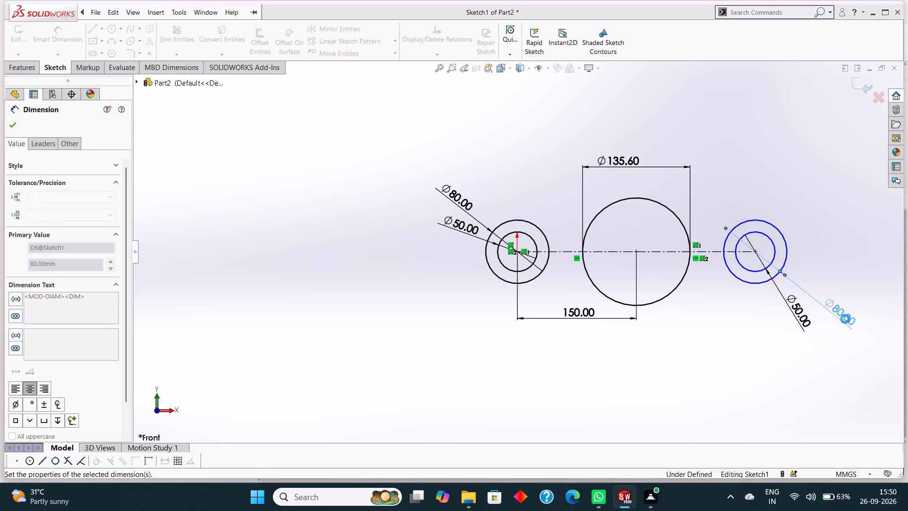
{"action": "left_click", "coordinate": [15, 125]}
Dimension the horizontal distance from the origin to the centre of the far concentric circles as 300 mm.
{"action": "left_click", "coordinate": [53, 34]}
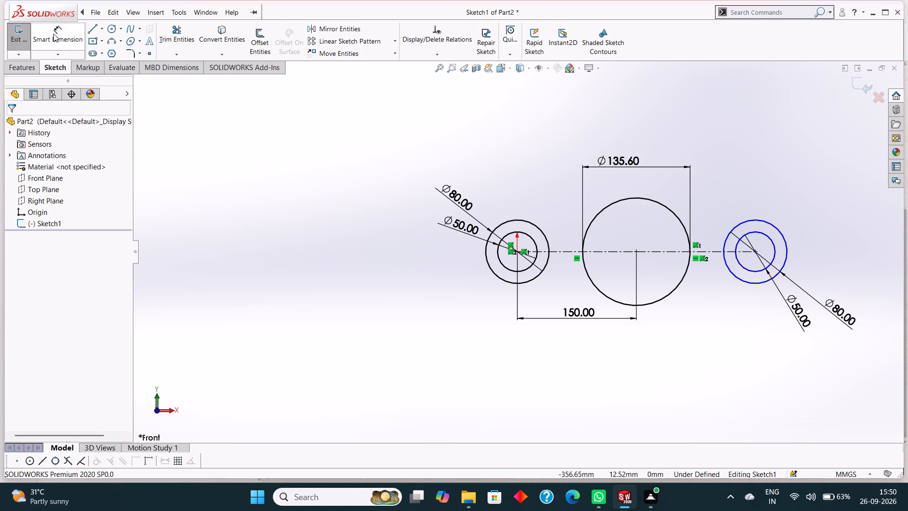
{"action": "left_click", "coordinate": [515, 251]}
{"action": "left_click", "coordinate": [757, 251]}
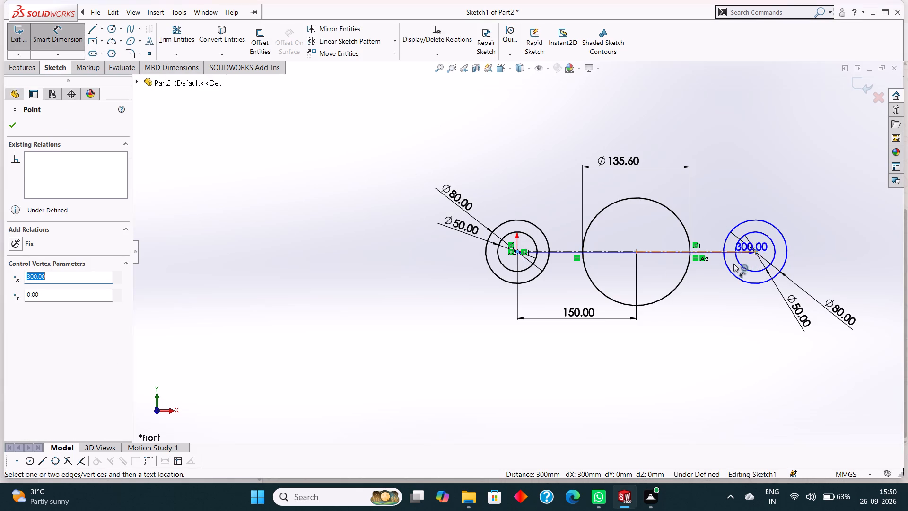
{"action": "left_click", "coordinate": [654, 353]}
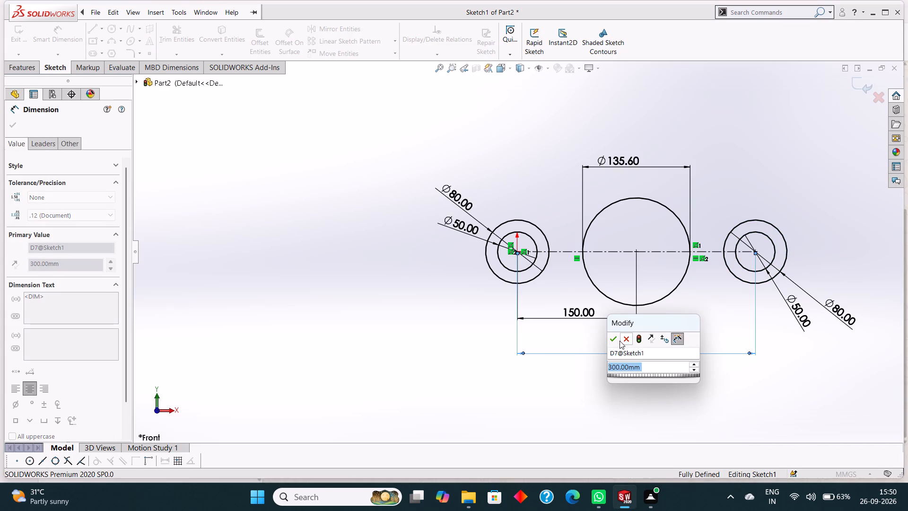
{"action": "left_click", "coordinate": [614, 339]}
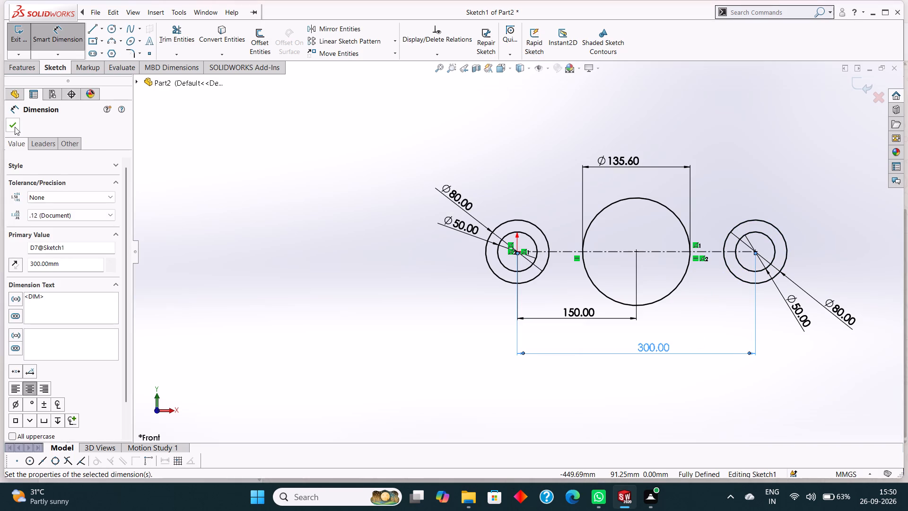
{"action": "left_click", "coordinate": [15, 127]}
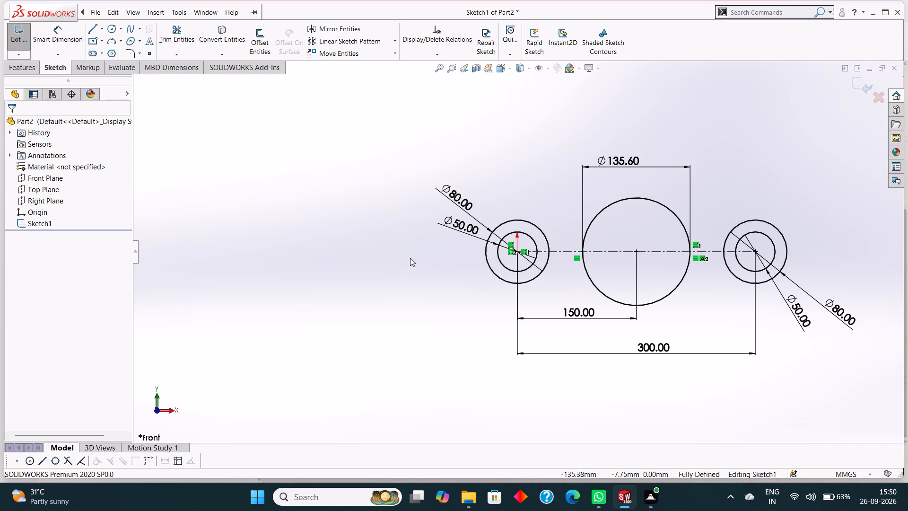
Draw a 40 mm horizontal centerline from the origin in the negative X direction, ending on the 80 mm circle.
{"action": "left_click", "coordinate": [101, 30]}
{"action": "left_click", "coordinate": [106, 55]}
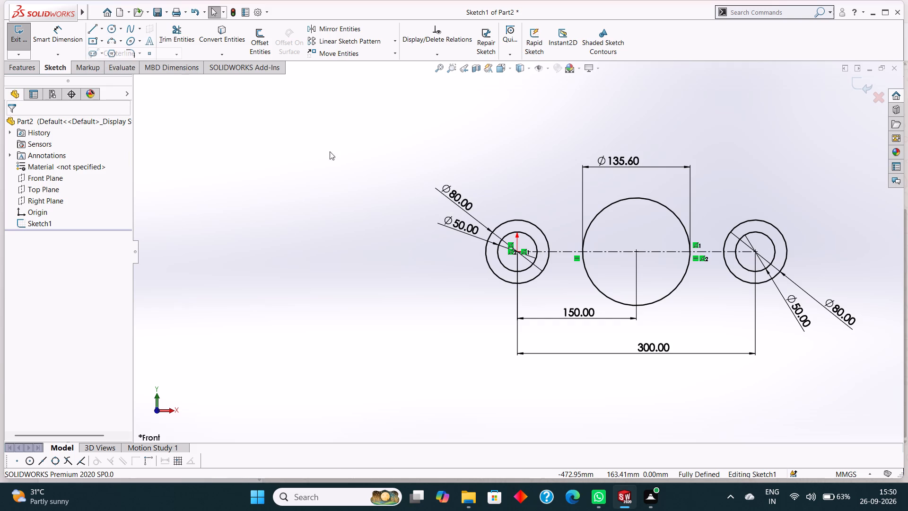
{"action": "left_click", "coordinate": [516, 250]}
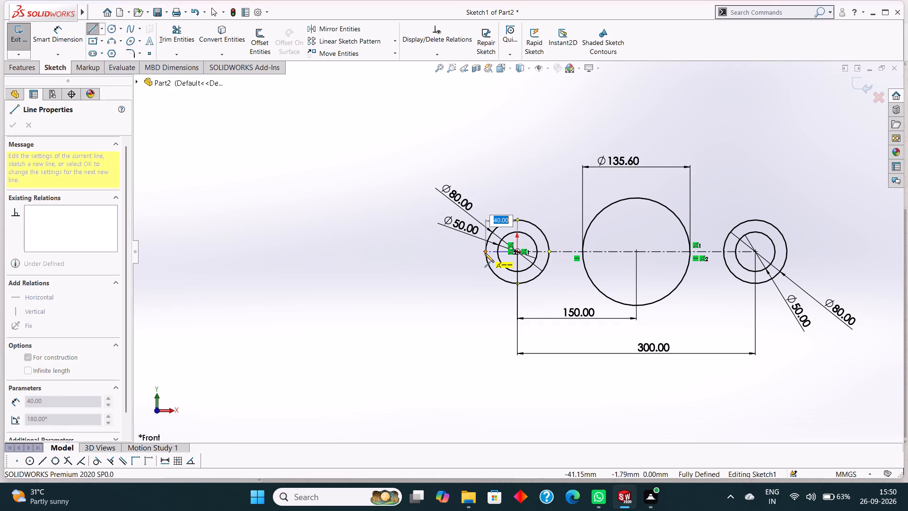
{"action": "left_click", "coordinate": [485, 253]}
{"action": "right_click", "coordinate": [437, 254]}
{"action": "left_click", "coordinate": [448, 257]}
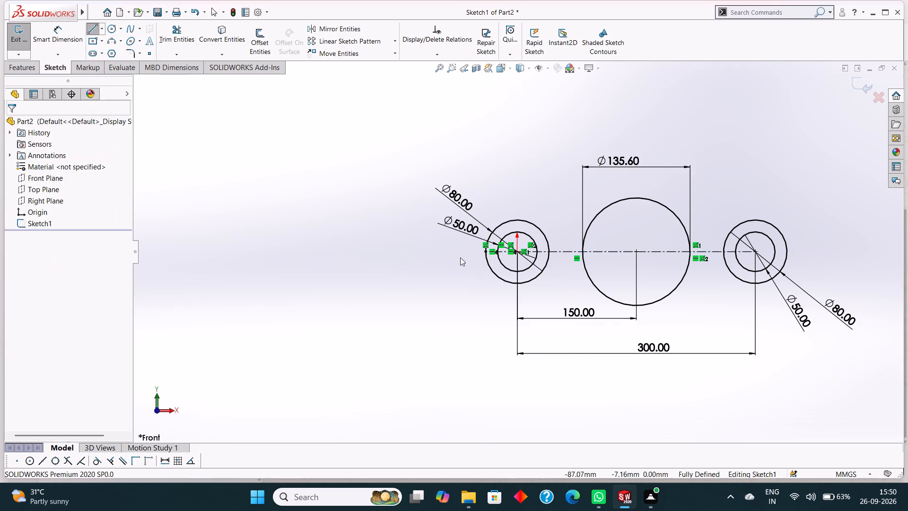
Draw a 10 mm vertical centerline up from that centerline's outer end, continued by a horizontal centerline about 17 mm long to the 50 mm circle.
{"action": "scroll", "coordinate": [497, 262], "scroll_direction": "down", "scroll_amount": 5}
{"action": "scroll", "coordinate": [495, 215], "scroll_direction": "down", "scroll_amount": 2}
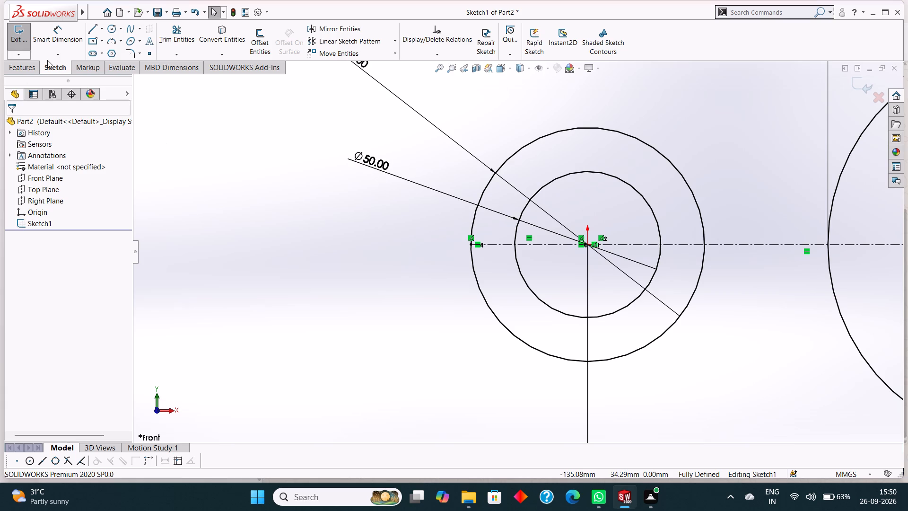
{"action": "left_click", "coordinate": [101, 31]}
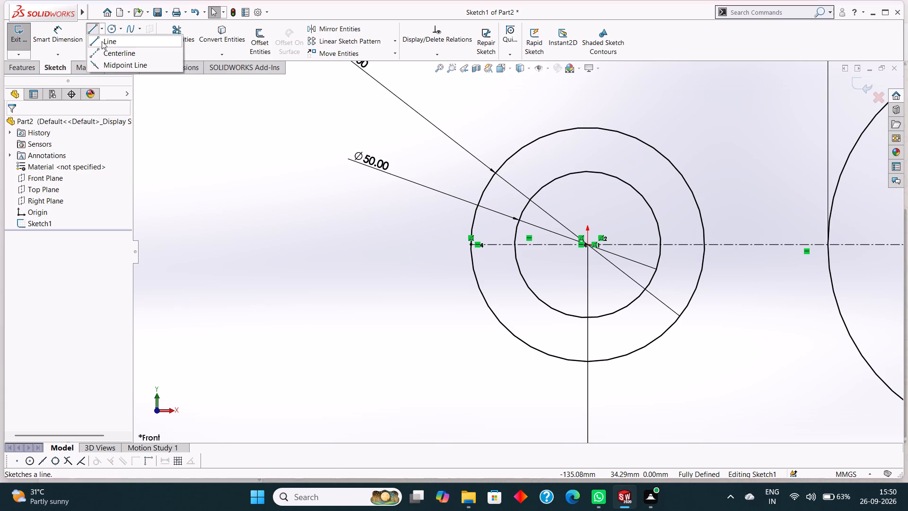
{"action": "left_click", "coordinate": [105, 55]}
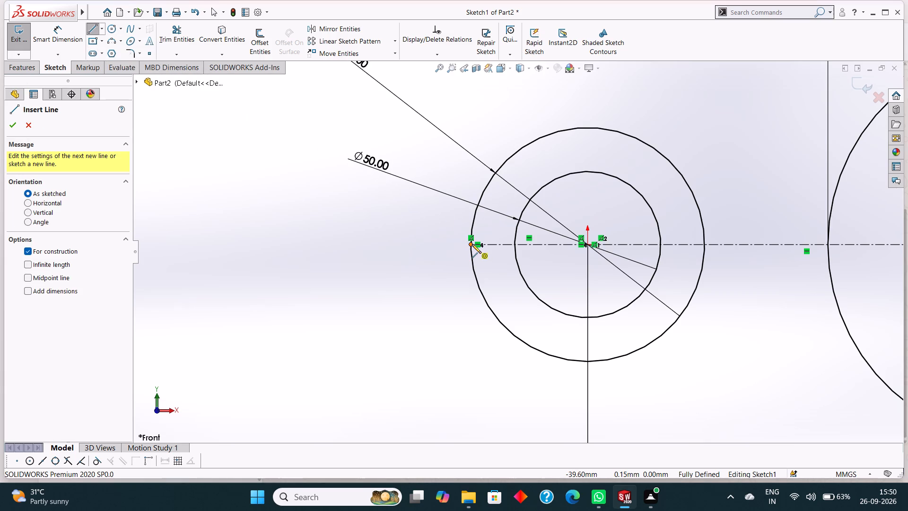
{"action": "left_click", "coordinate": [472, 244]}
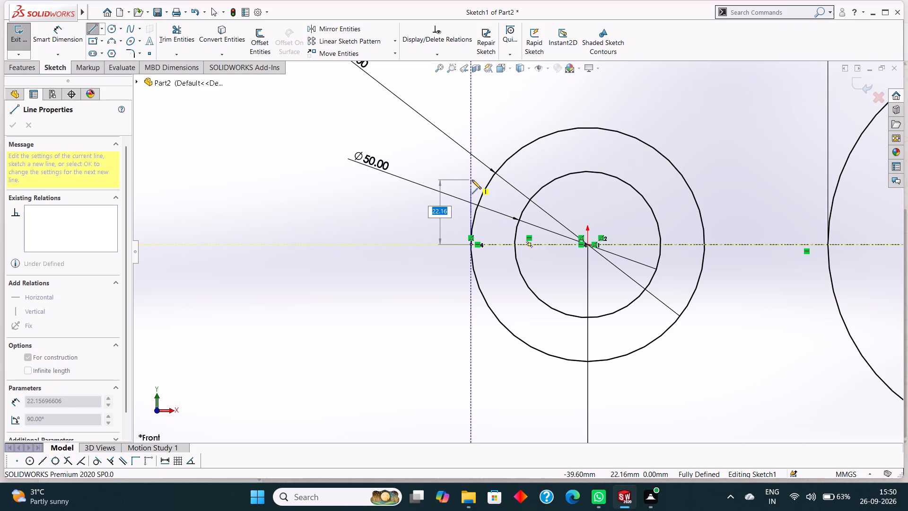
{"action": "type", "text": "10"}
{"action": "key", "text": "Return"}
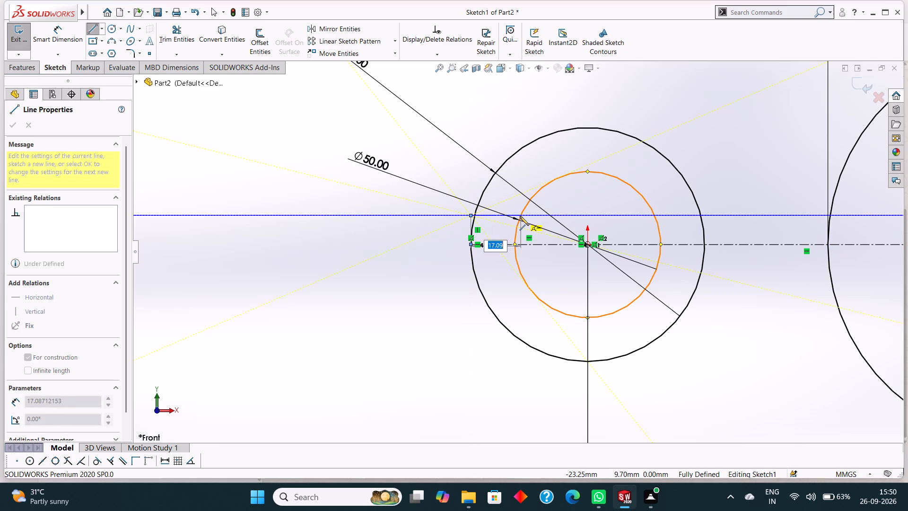
{"action": "left_click", "coordinate": [520, 216]}
{"action": "right_click", "coordinate": [419, 243]}
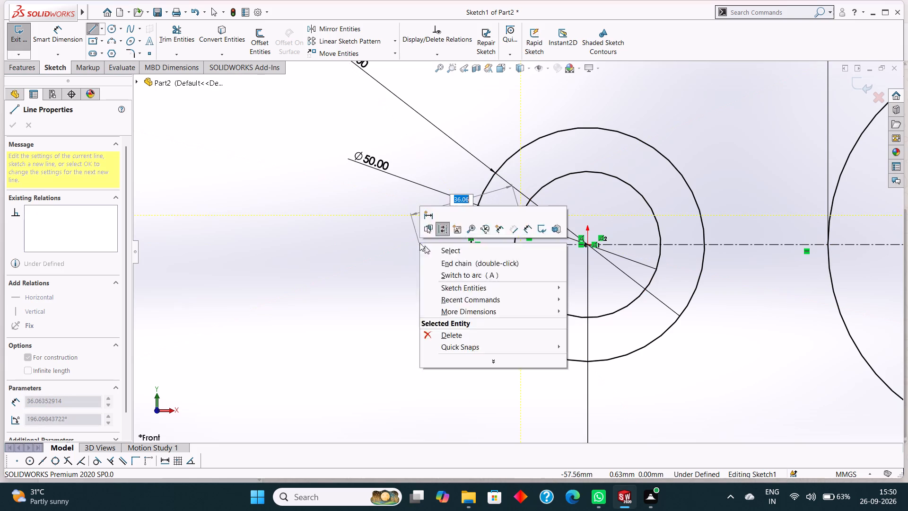
{"action": "left_click", "coordinate": [437, 248]}
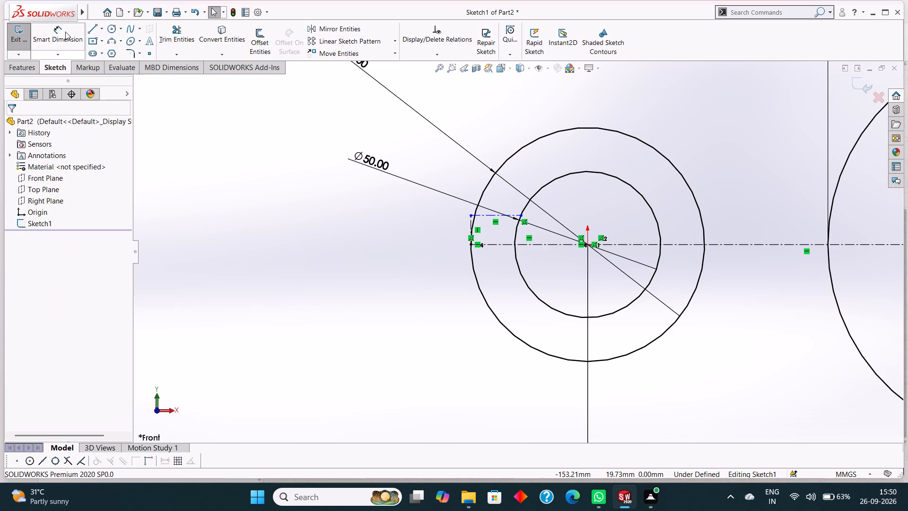
Draw a solid horizontal line about 17 mm long over the upper centerline, from its outer end to the 50 mm circle.
{"action": "left_click", "coordinate": [65, 32]}
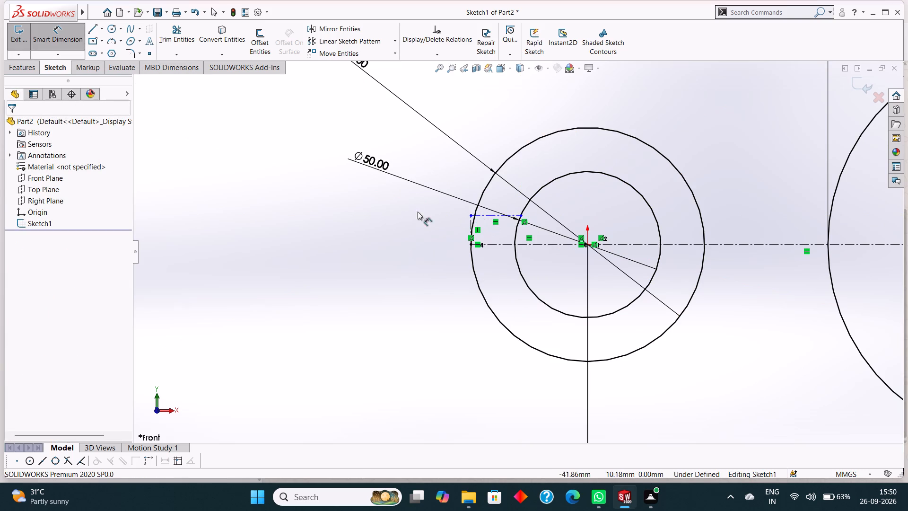
{"action": "left_click", "coordinate": [89, 28]}
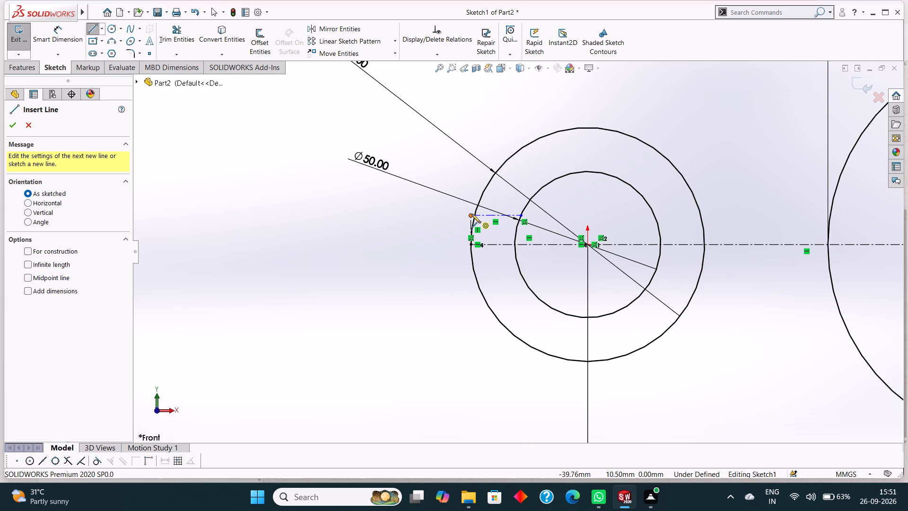
{"action": "left_click", "coordinate": [469, 215]}
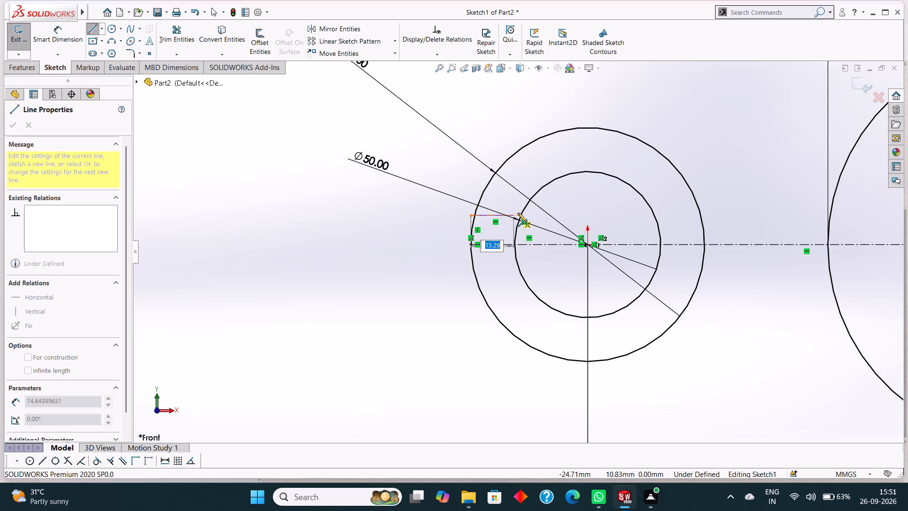
{"action": "left_click", "coordinate": [521, 213]}
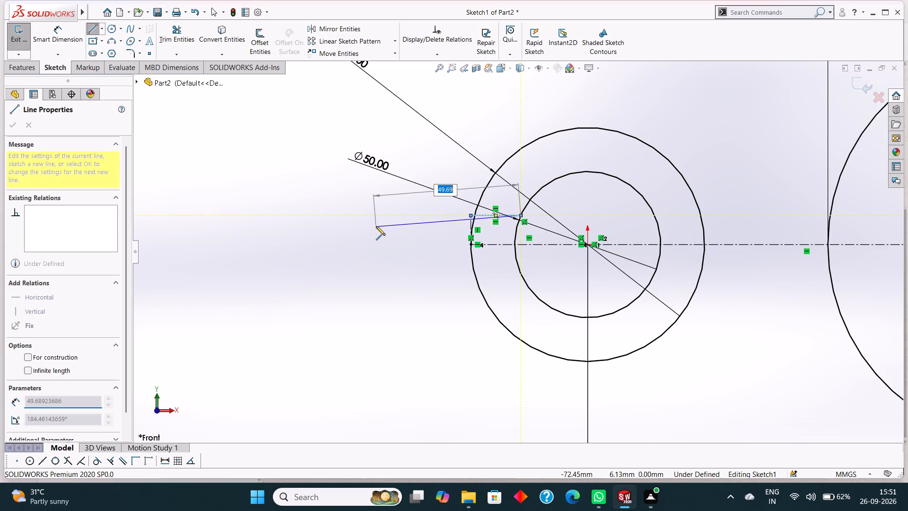
{"action": "right_click", "coordinate": [376, 226]}
{"action": "left_click", "coordinate": [405, 232]}
Draw a 10 mm vertical line down from the main centerline's outer end, continued by a horizontal line about 17 mm long to the 50 mm circle.
{"action": "scroll", "coordinate": [522, 233], "scroll_direction": "down", "scroll_amount": 3}
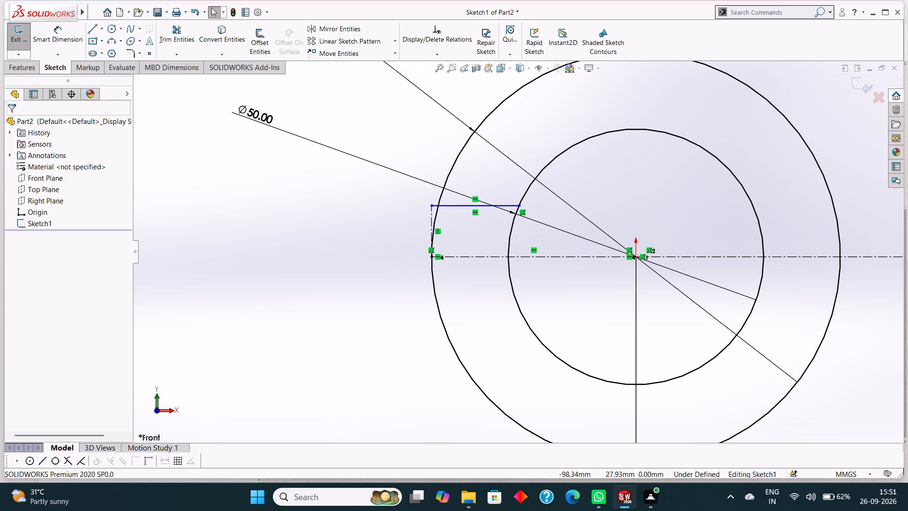
{"action": "left_click", "coordinate": [95, 29]}
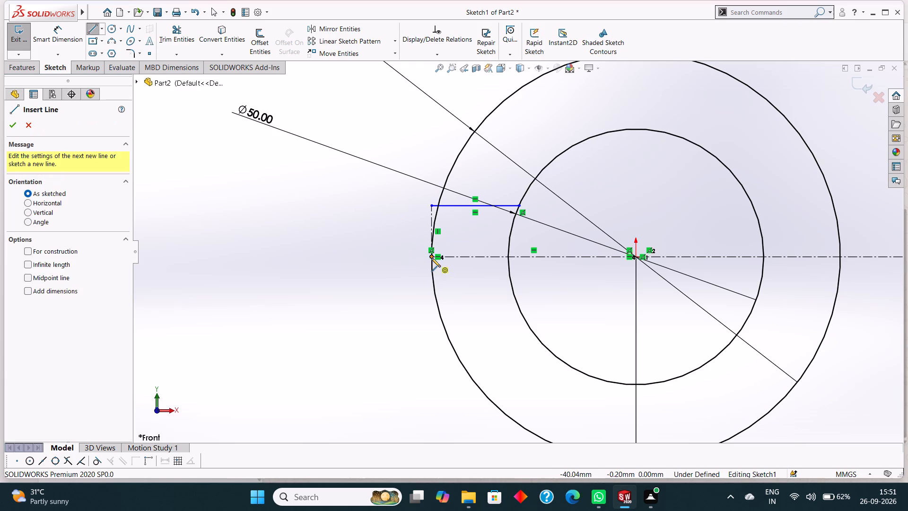
{"action": "left_click", "coordinate": [431, 258]}
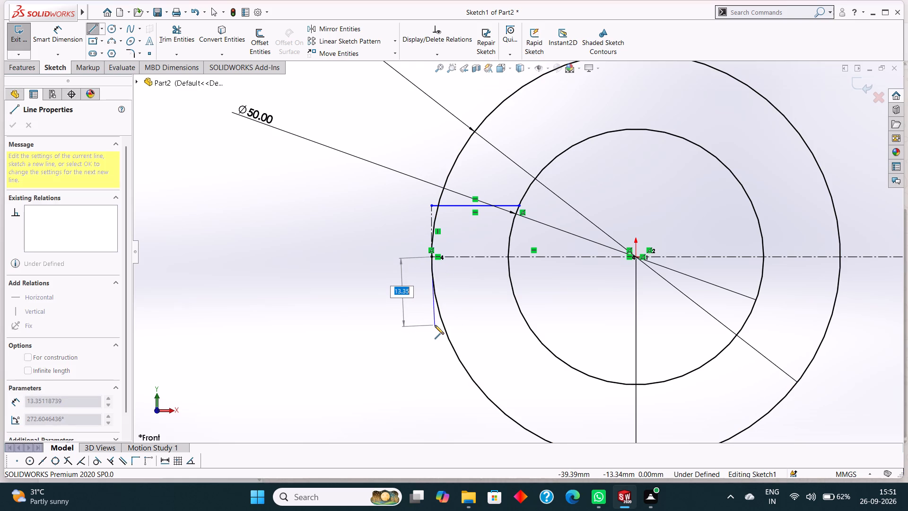
{"action": "type", "text": "10"}
{"action": "key", "text": "Return"}
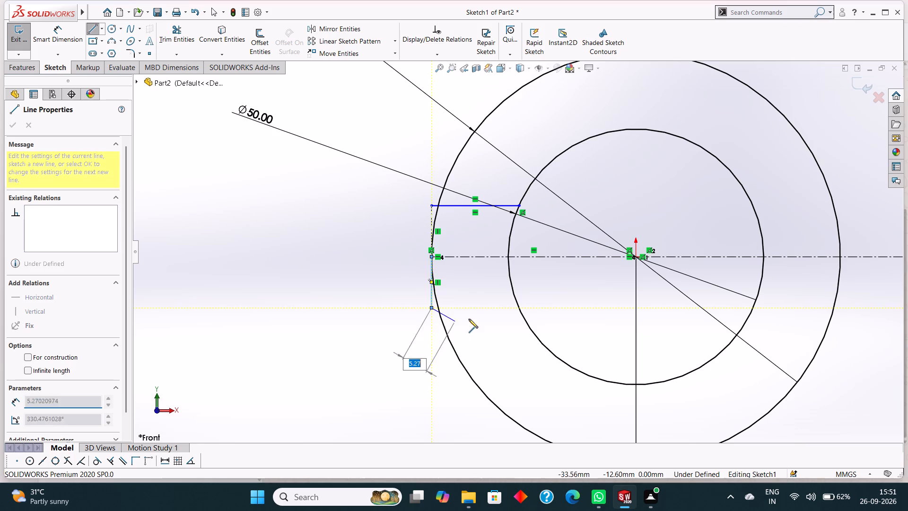
{"action": "left_click", "coordinate": [520, 309]}
{"action": "right_click", "coordinate": [423, 349]}
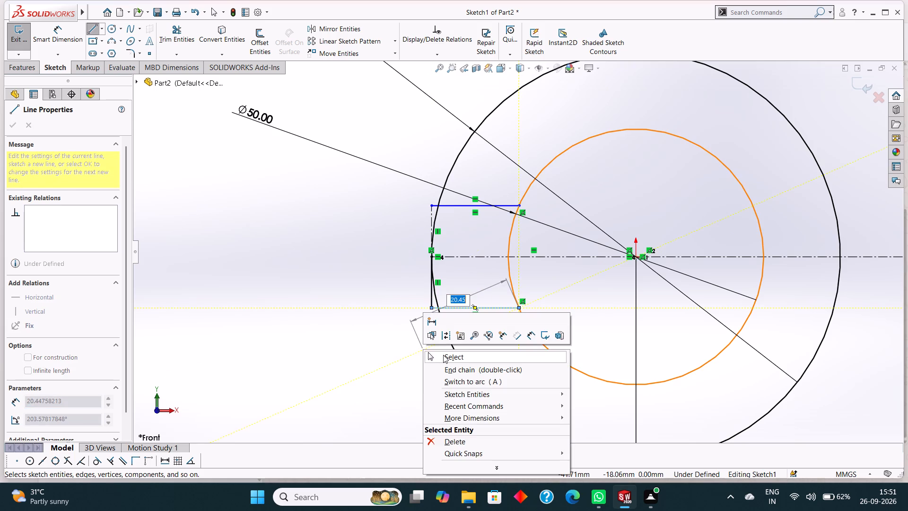
{"action": "left_click", "coordinate": [444, 355]}
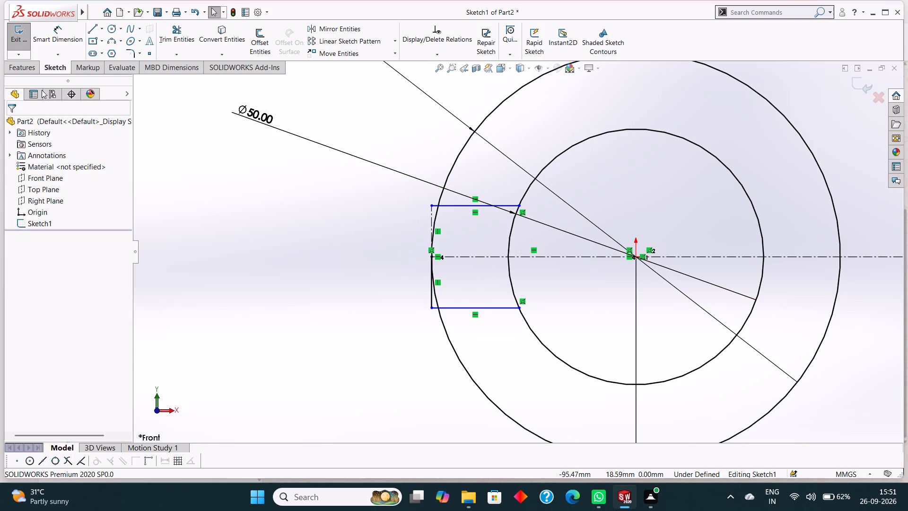
Trim the parts of the origin's 80 mm circle that lie between the upper and lower slot lines.
{"action": "left_click", "coordinate": [175, 31]}
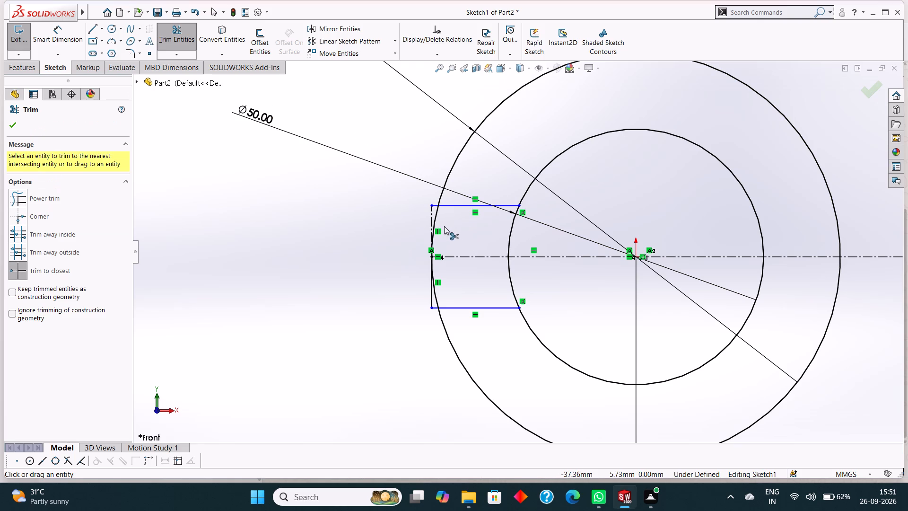
{"action": "left_click", "coordinate": [436, 217]}
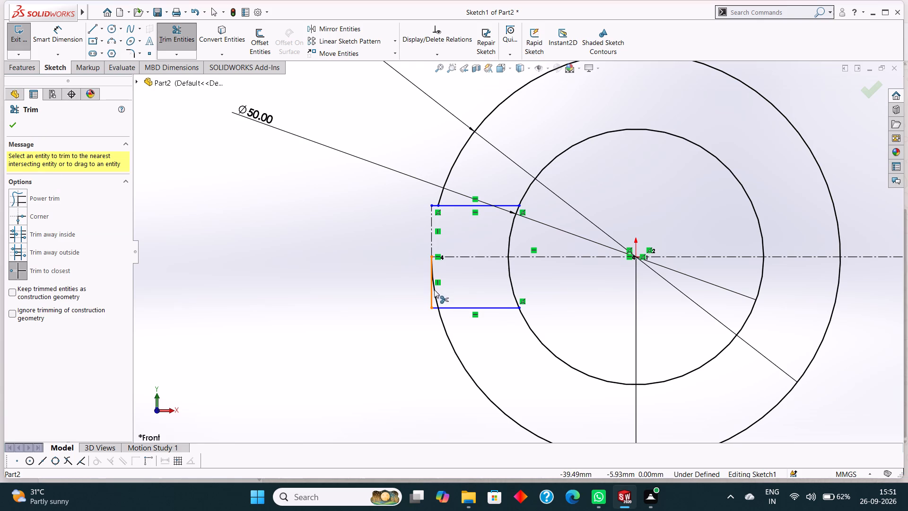
{"action": "left_click", "coordinate": [435, 296]}
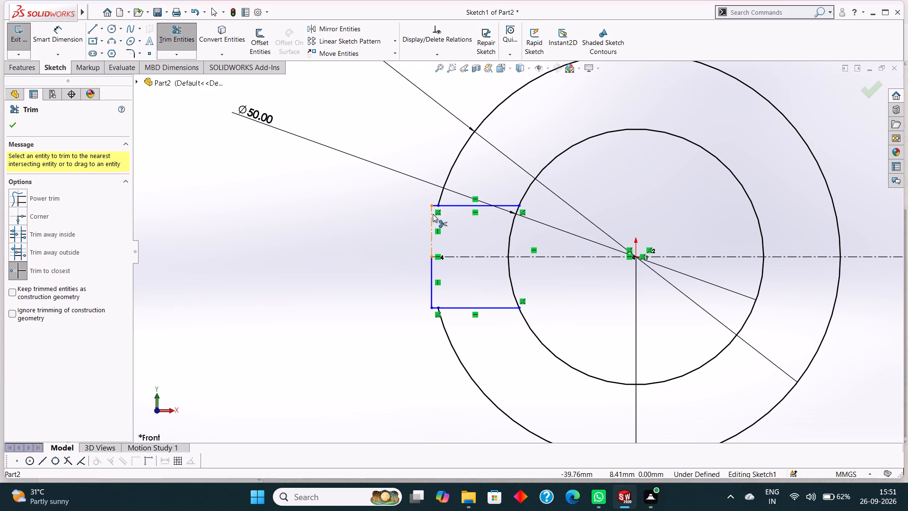
Trim the slot line ends protruding beyond the 80 mm circle, plus the vertical centerline and vertical line at the slot's outer end.
{"action": "scroll", "coordinate": [434, 204], "scroll_direction": "down", "scroll_amount": 5}
{"action": "scroll", "coordinate": [466, 233], "scroll_direction": "down", "scroll_amount": 3}
{"action": "left_click", "coordinate": [471, 221]}
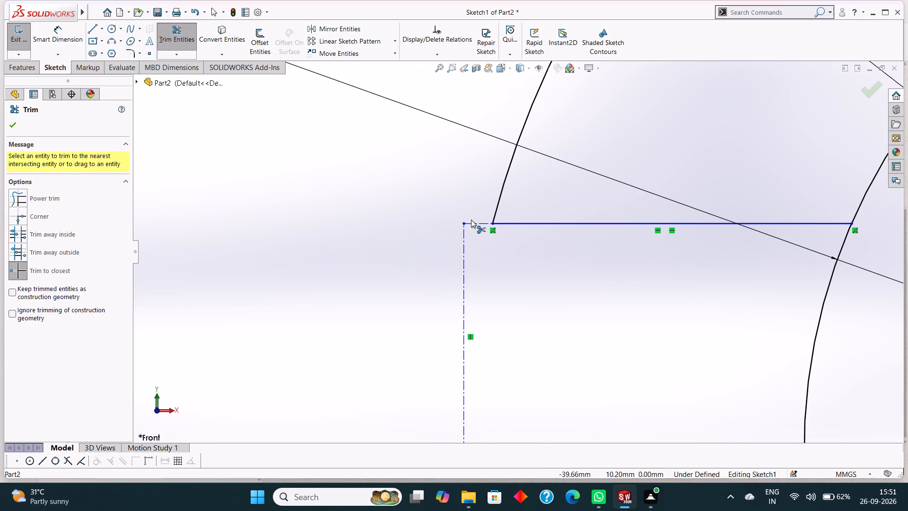
{"action": "left_click", "coordinate": [471, 223]}
{"action": "scroll", "coordinate": [472, 255], "scroll_direction": "up", "scroll_amount": 7}
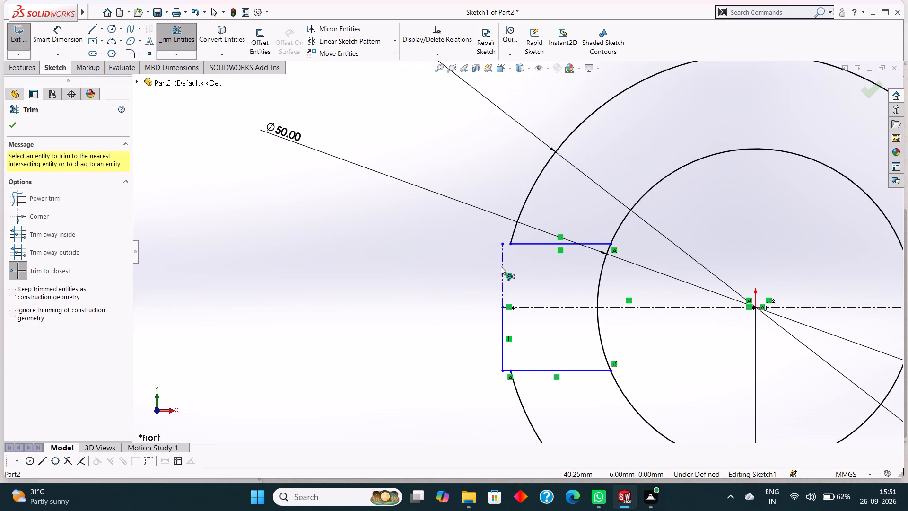
{"action": "left_click", "coordinate": [501, 262]}
{"action": "scroll", "coordinate": [515, 335], "scroll_direction": "down", "scroll_amount": 2}
{"action": "scroll", "coordinate": [514, 329], "scroll_direction": "up", "scroll_amount": 3}
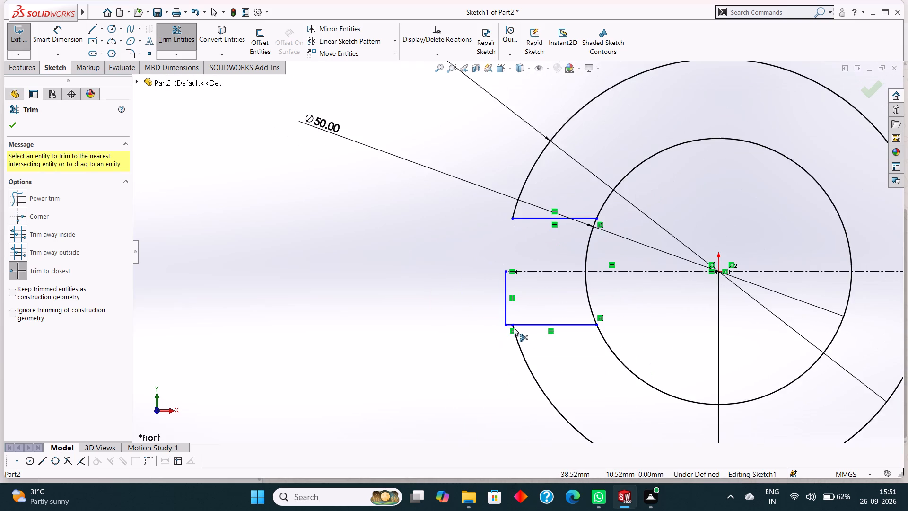
{"action": "scroll", "coordinate": [514, 327], "scroll_direction": "down", "scroll_amount": 8}
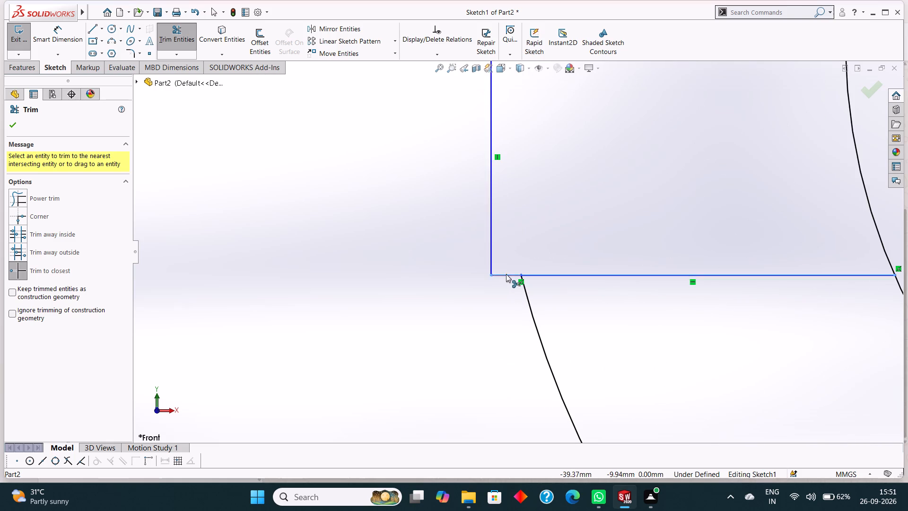
{"action": "left_click", "coordinate": [506, 274]}
{"action": "left_click", "coordinate": [489, 219]}
{"action": "scroll", "coordinate": [489, 218], "scroll_direction": "up", "scroll_amount": 9}
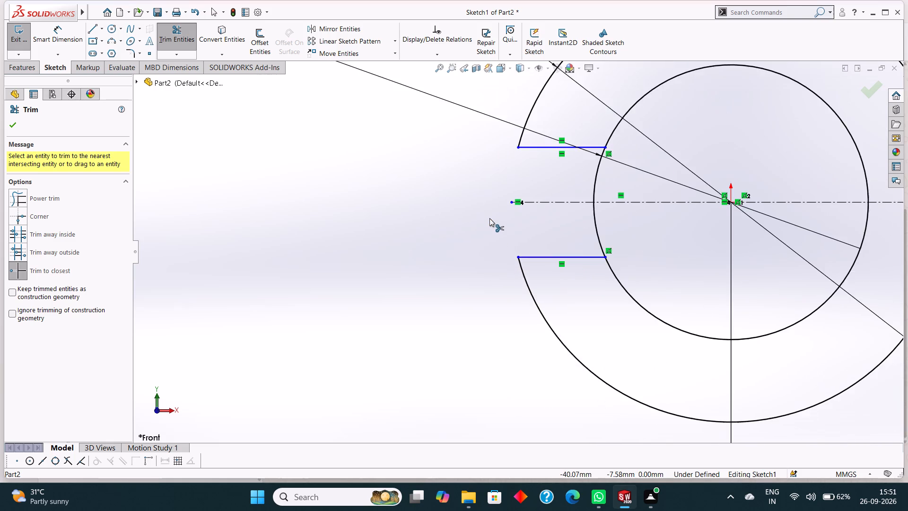
{"action": "scroll", "coordinate": [489, 218], "scroll_direction": "up", "scroll_amount": 2}
{"action": "left_click", "coordinate": [14, 125]}
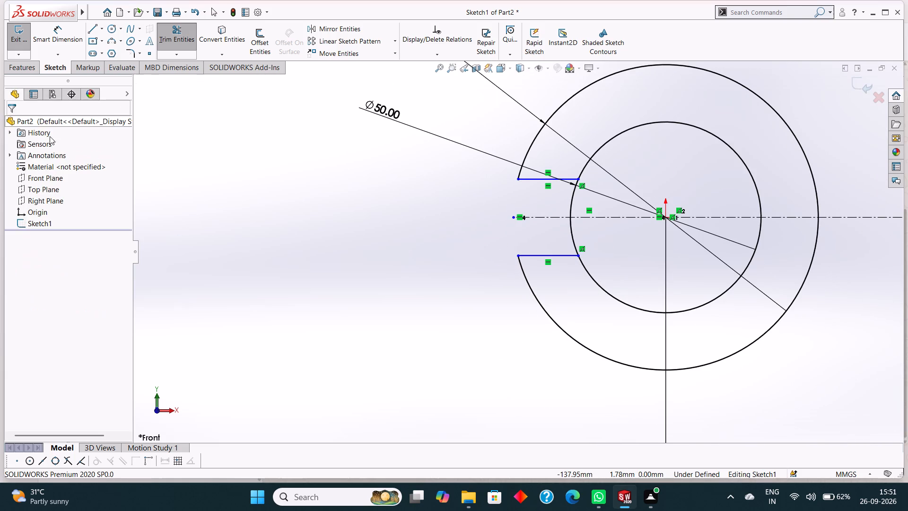
Dimension the lengths of the upper and lower horizontal slot lines.
{"action": "scroll", "coordinate": [288, 212], "scroll_direction": "up", "scroll_amount": 1}
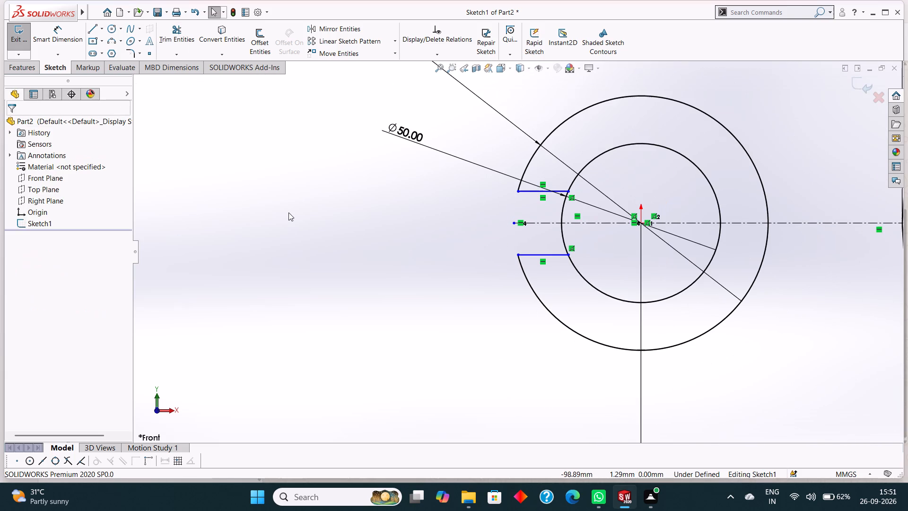
{"action": "scroll", "coordinate": [288, 212], "scroll_direction": "up", "scroll_amount": 1}
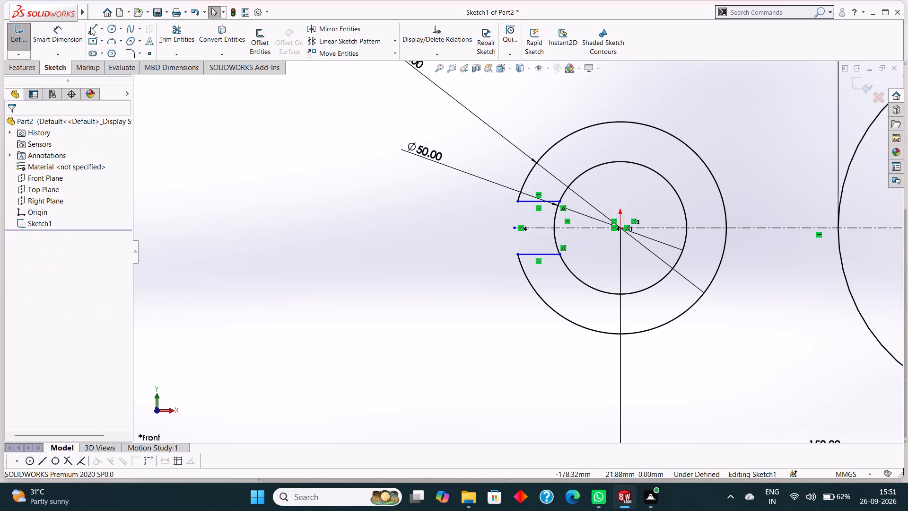
{"action": "left_click", "coordinate": [69, 27]}
{"action": "scroll", "coordinate": [523, 199], "scroll_direction": "down", "scroll_amount": 2}
{"action": "left_click", "coordinate": [528, 208]}
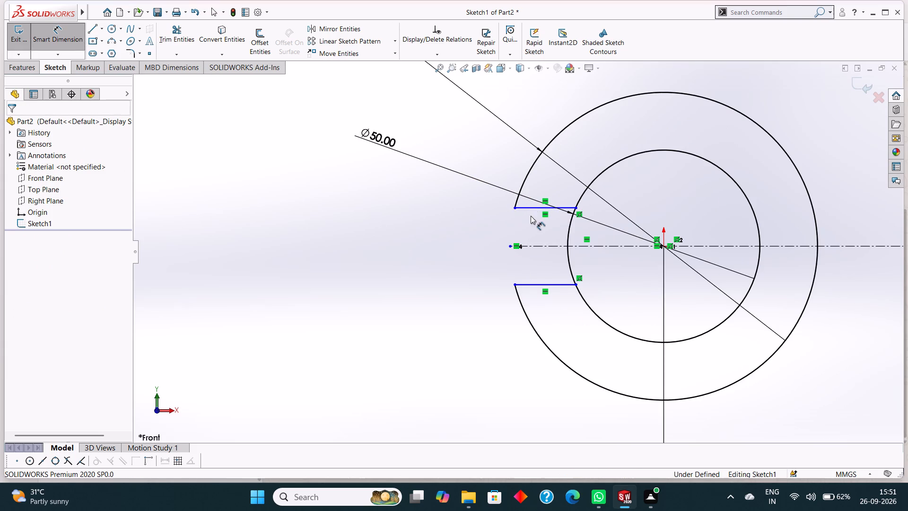
{"action": "left_click", "coordinate": [534, 223]}
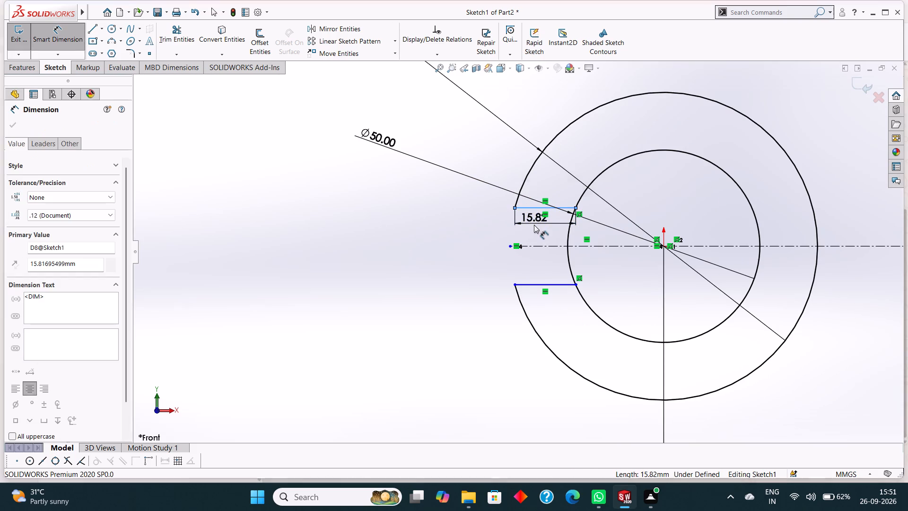
{"action": "left_click", "coordinate": [497, 205]}
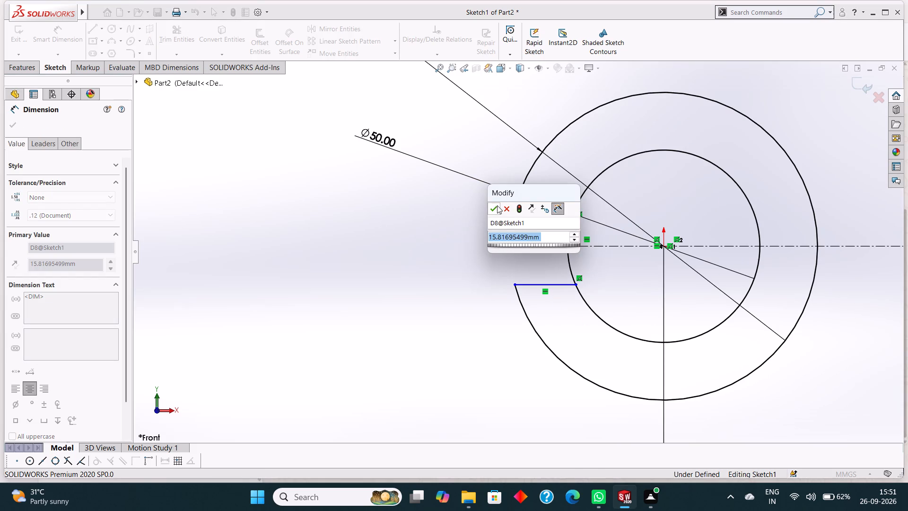
{"action": "left_click", "coordinate": [552, 286]}
{"action": "left_click", "coordinate": [550, 276]}
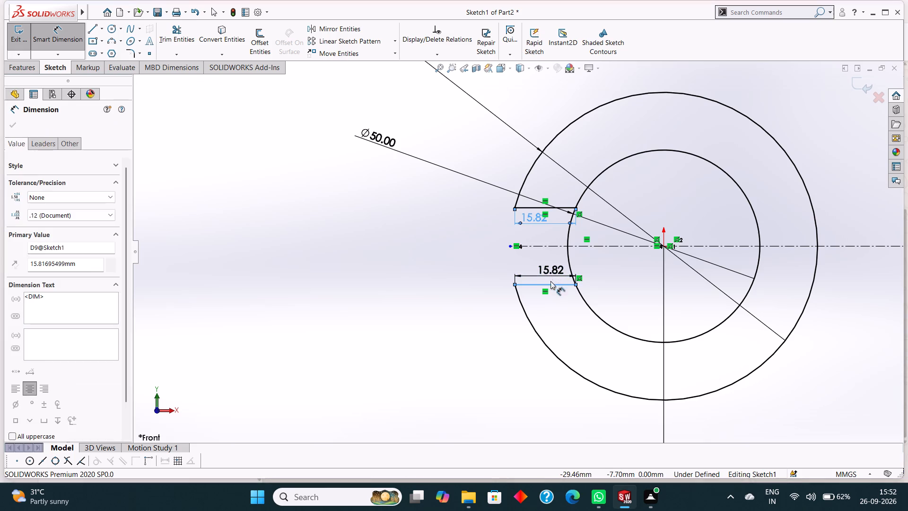
{"action": "left_click", "coordinate": [510, 261]}
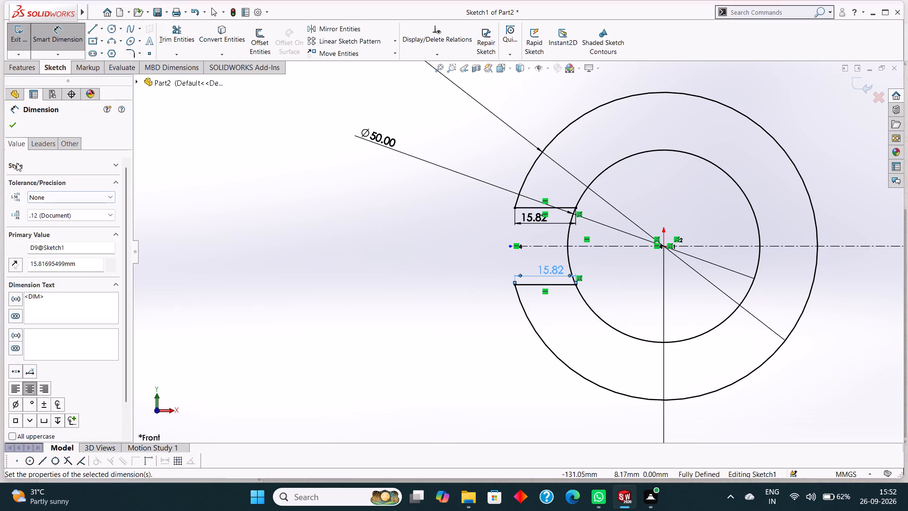
{"action": "left_click", "coordinate": [14, 126]}
Trim the parts of the origin's 50 mm circle between the two slot lines to open the slot into the bore.
{"action": "left_click", "coordinate": [178, 38]}
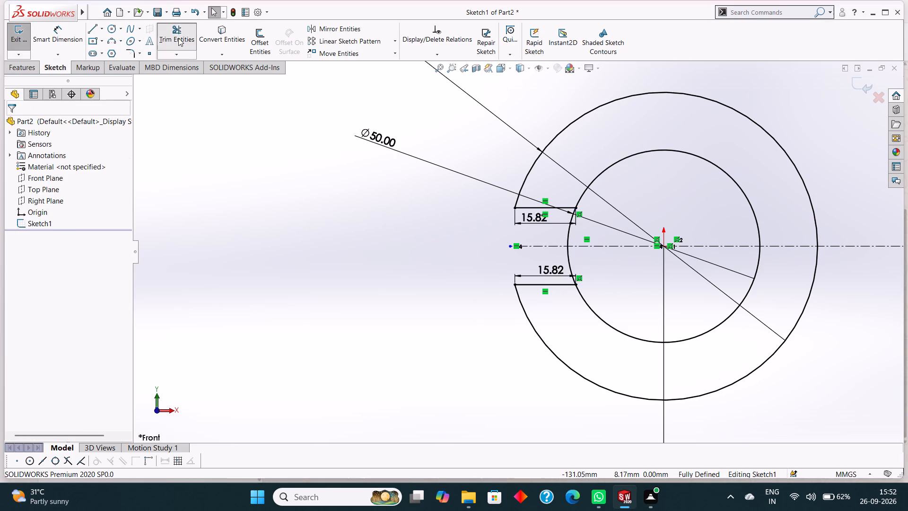
{"action": "left_click", "coordinate": [567, 235]}
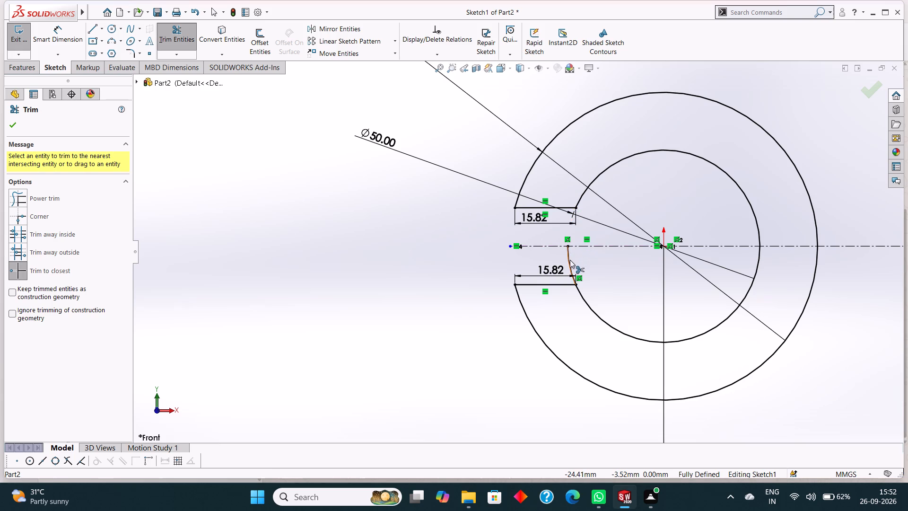
{"action": "left_click", "coordinate": [568, 260]}
{"action": "scroll", "coordinate": [569, 275], "scroll_direction": "up", "scroll_amount": 5}
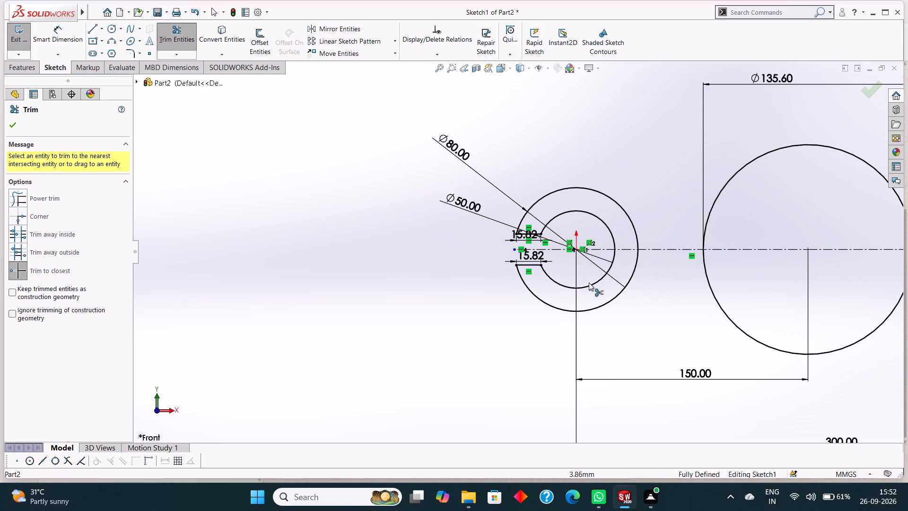
{"action": "scroll", "coordinate": [613, 287], "scroll_direction": "up", "scroll_amount": 1}
{"action": "left_click", "coordinate": [14, 127]}
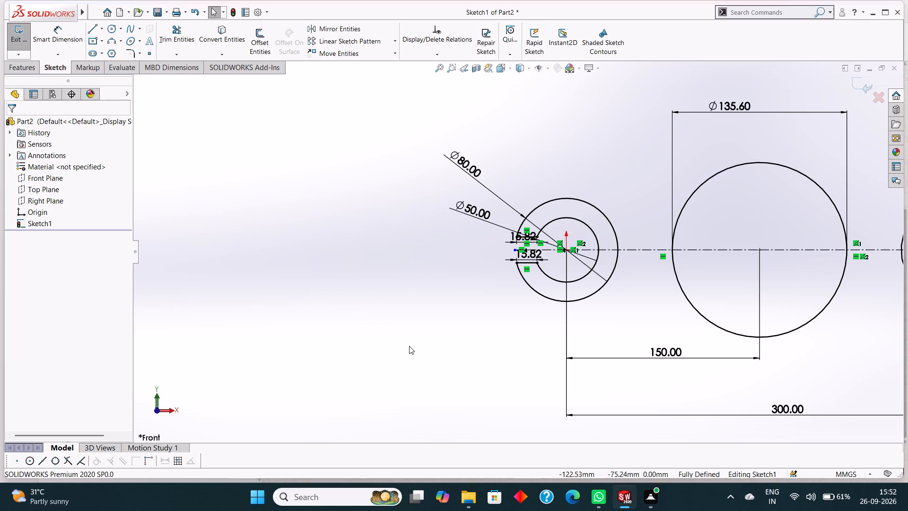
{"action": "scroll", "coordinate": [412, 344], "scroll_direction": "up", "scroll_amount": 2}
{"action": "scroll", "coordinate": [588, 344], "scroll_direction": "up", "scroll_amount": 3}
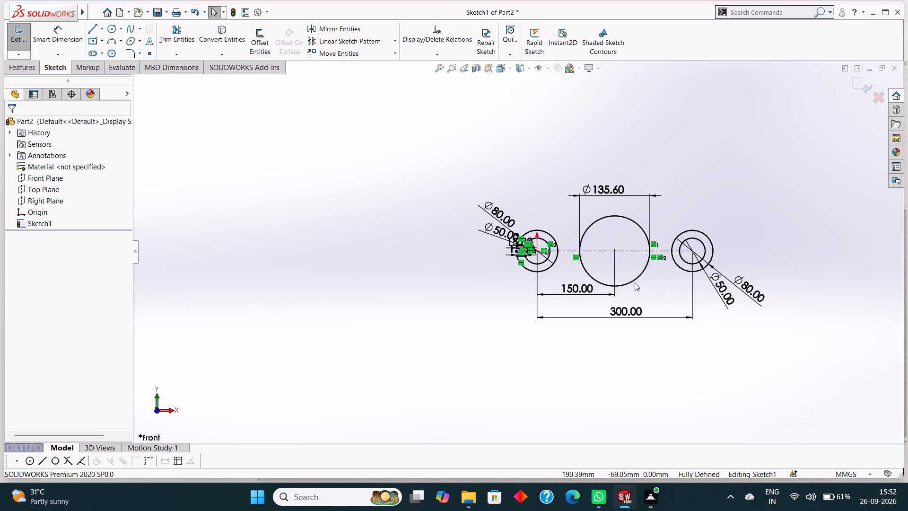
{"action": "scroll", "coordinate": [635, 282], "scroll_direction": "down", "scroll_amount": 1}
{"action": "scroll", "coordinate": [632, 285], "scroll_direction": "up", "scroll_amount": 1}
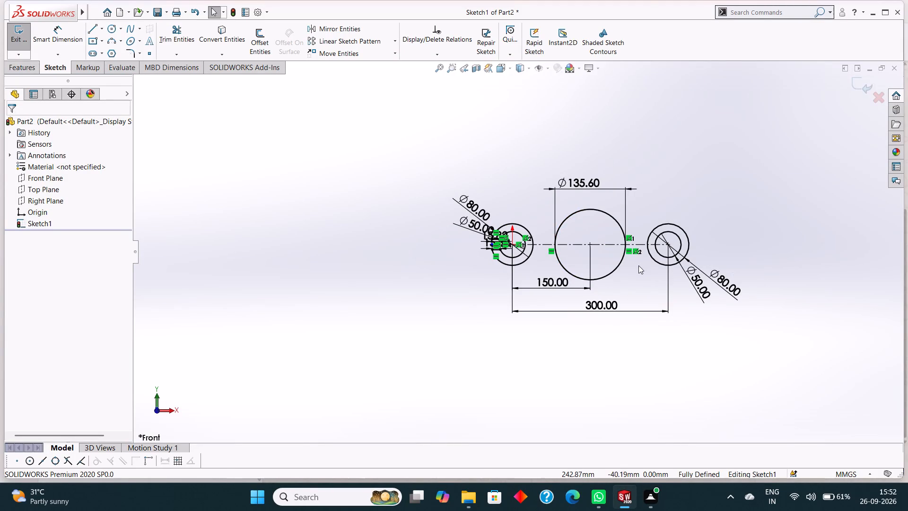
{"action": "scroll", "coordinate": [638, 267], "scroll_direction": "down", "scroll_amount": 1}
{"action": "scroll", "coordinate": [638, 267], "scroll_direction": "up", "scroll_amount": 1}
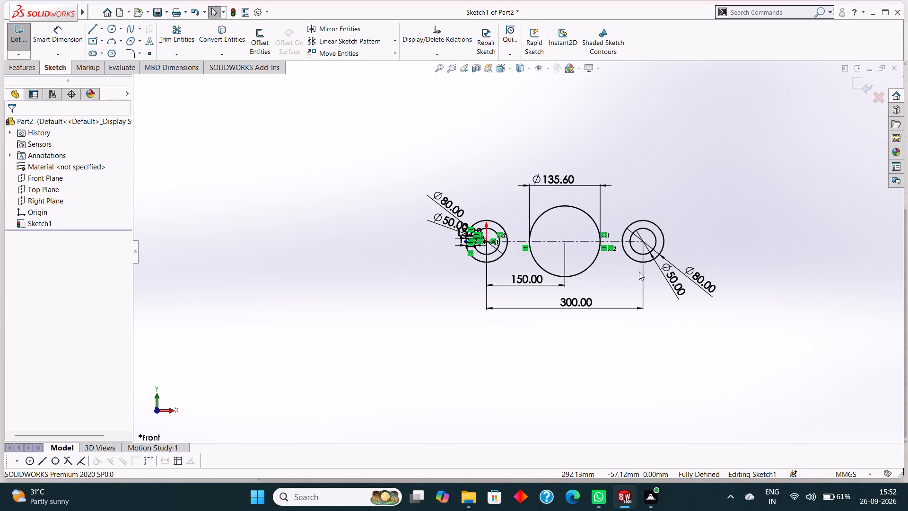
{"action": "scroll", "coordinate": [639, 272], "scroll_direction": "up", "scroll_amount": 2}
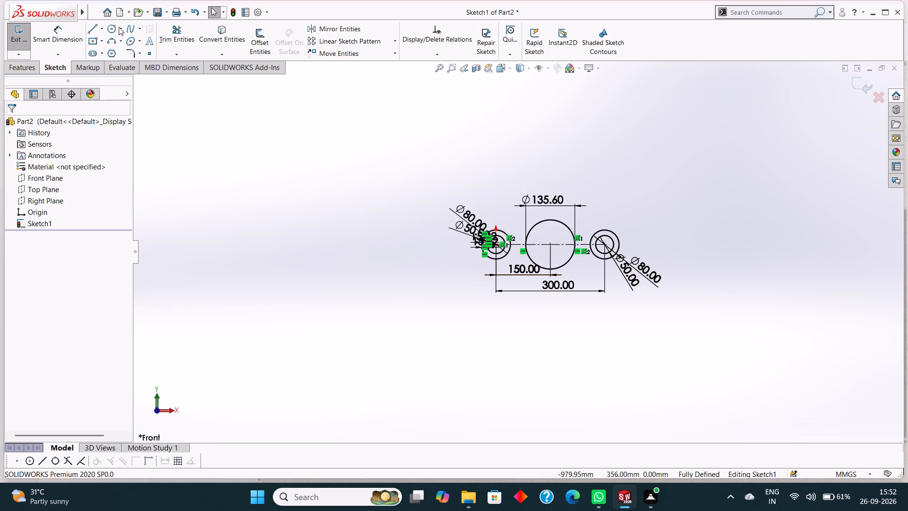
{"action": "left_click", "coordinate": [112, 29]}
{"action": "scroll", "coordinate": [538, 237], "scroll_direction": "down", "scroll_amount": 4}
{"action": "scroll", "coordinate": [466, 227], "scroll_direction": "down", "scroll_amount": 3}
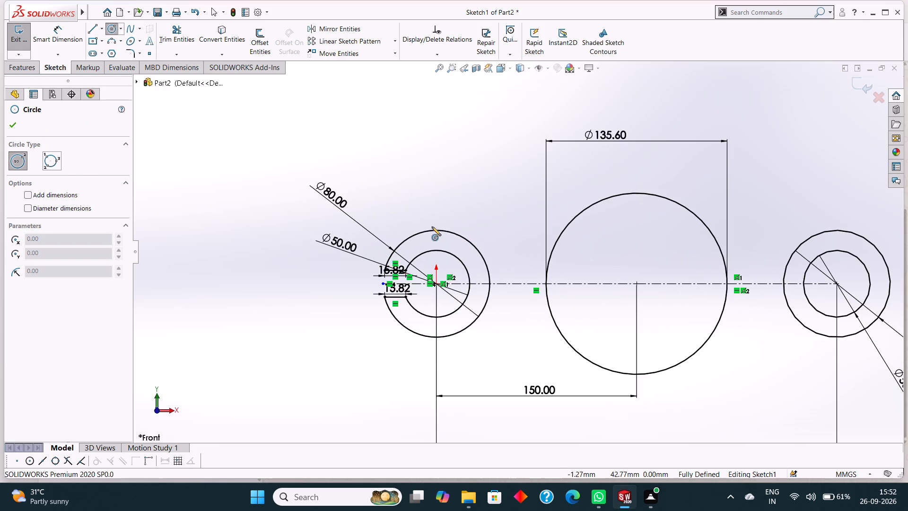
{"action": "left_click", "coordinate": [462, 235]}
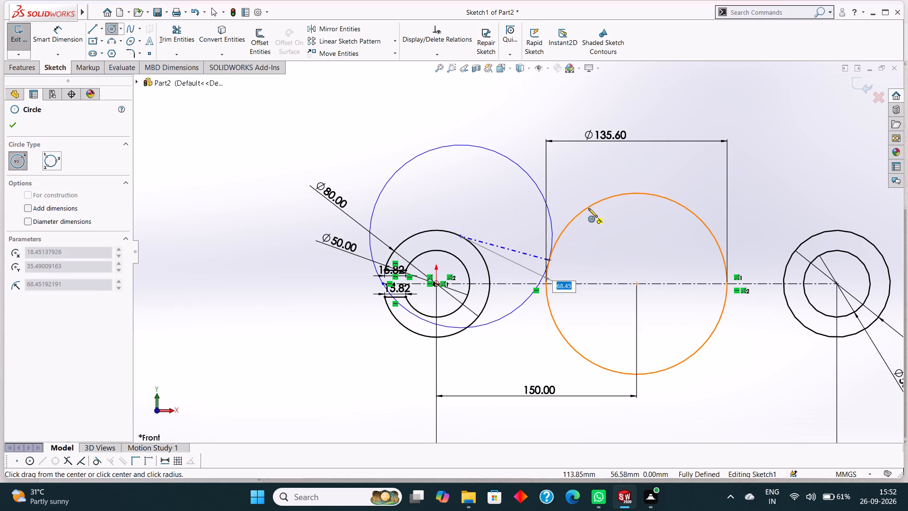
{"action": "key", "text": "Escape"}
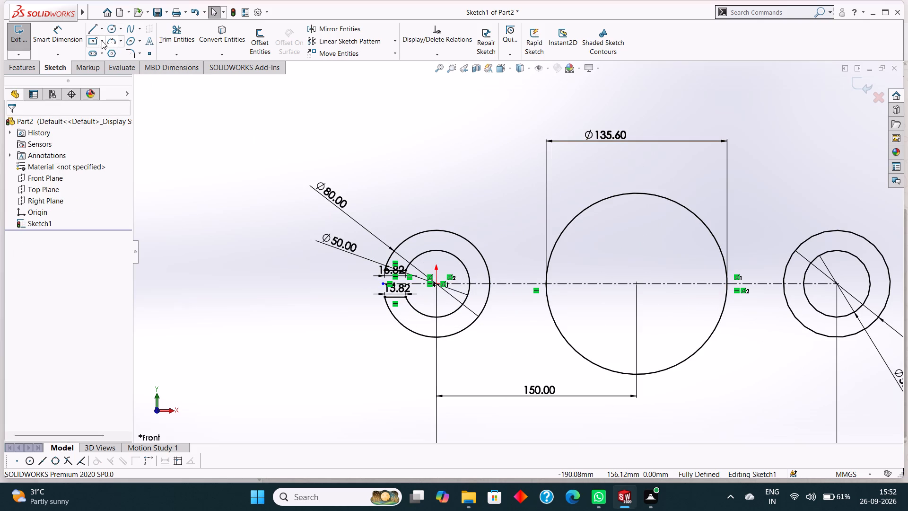
Draw a three-point arc of radius 75 mm, sagging between the tops of the origin's 80 mm circle and the 135.60 mm circle.
{"action": "left_click", "coordinate": [109, 41]}
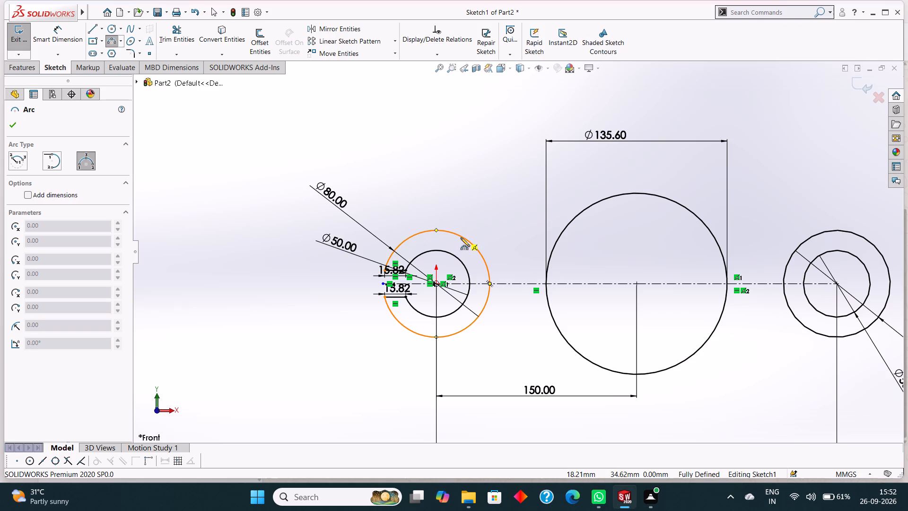
{"action": "left_click", "coordinate": [460, 236]}
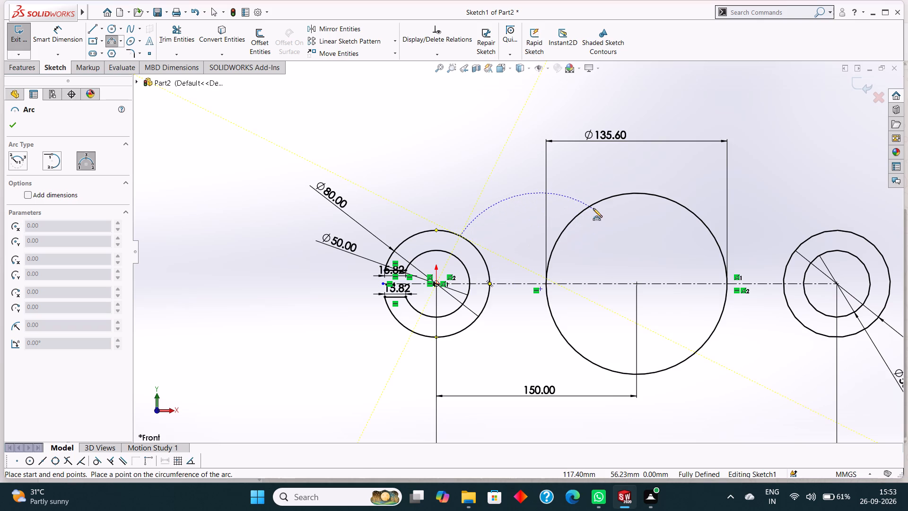
{"action": "left_click", "coordinate": [596, 204]}
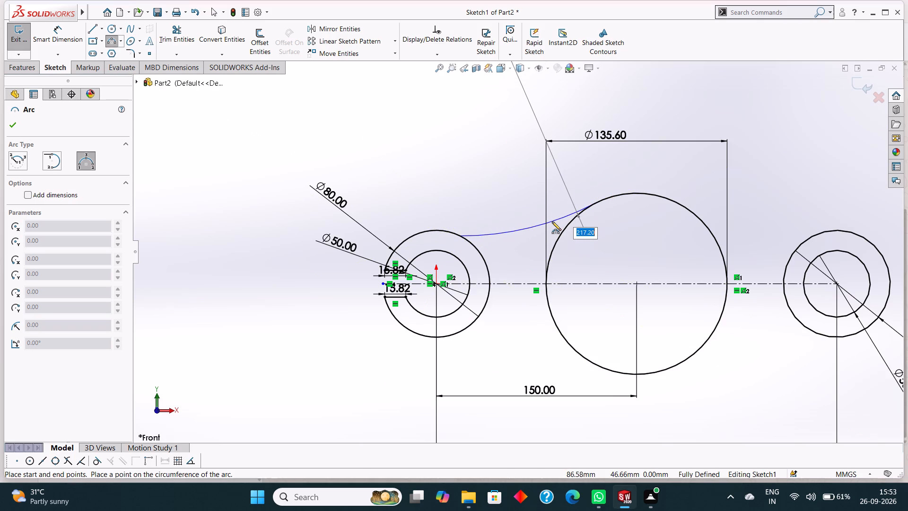
{"action": "key", "text": "7"}
{"action": "key", "text": "5"}
{"action": "key", "text": "Return"}
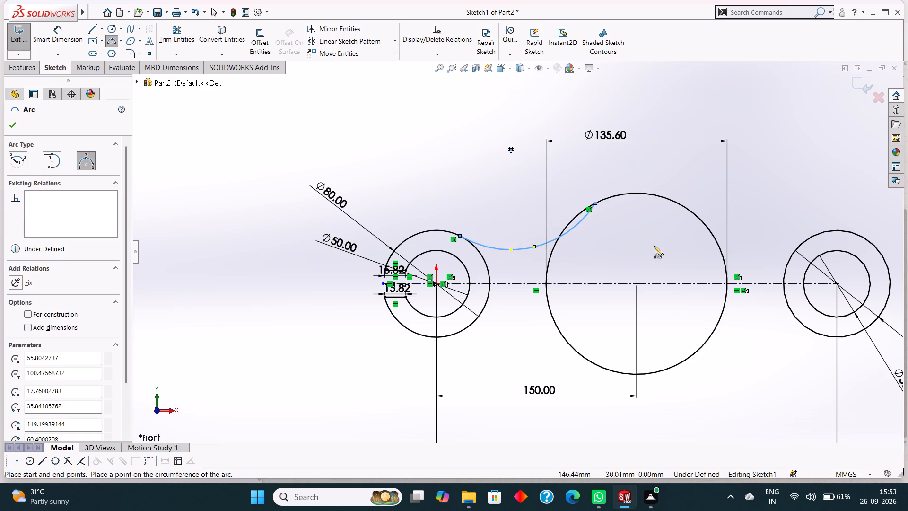
{"action": "left_click", "coordinate": [13, 123]}
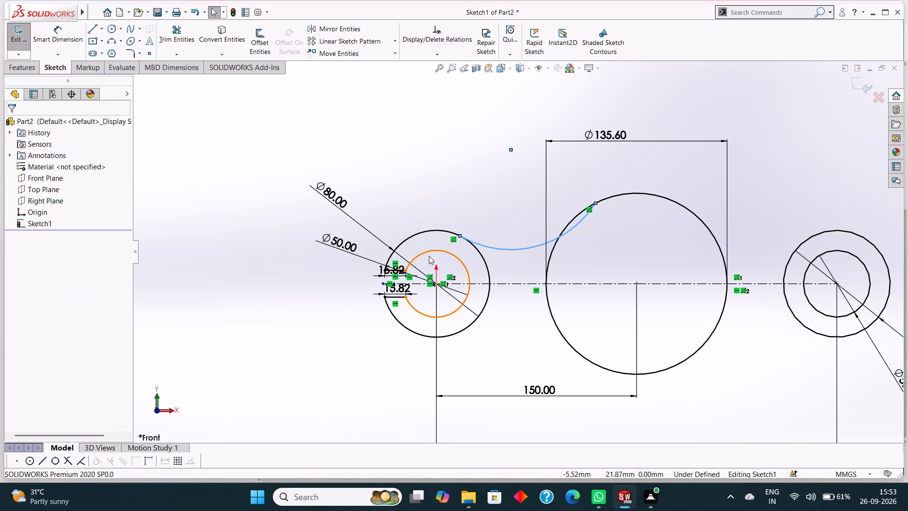
{"action": "key", "text": "Escape"}
{"action": "key", "text": "Escape"}
Make the upper connecting arc tangent to the origin's 80 mm circle and to the 135.60 mm circle.
{"action": "left_click", "coordinate": [485, 263]}
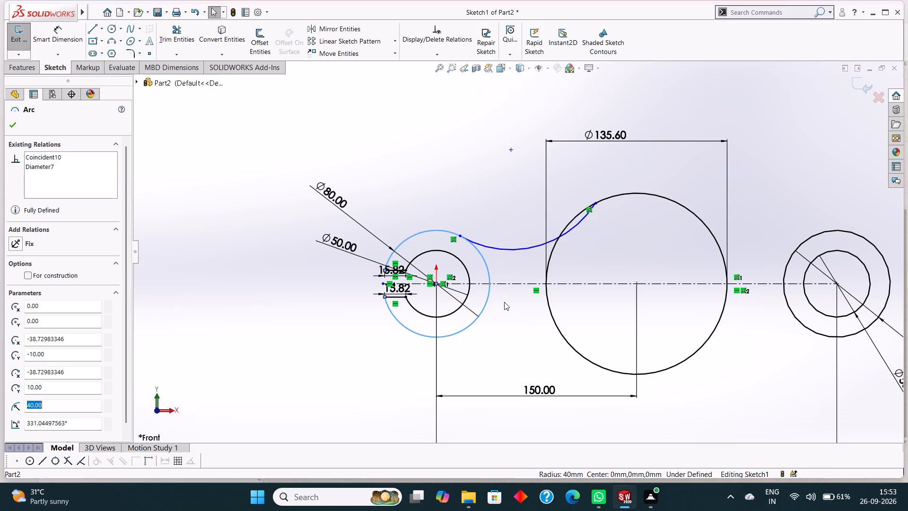
{"action": "left_click", "coordinate": [513, 249], "text": "ctrl"}
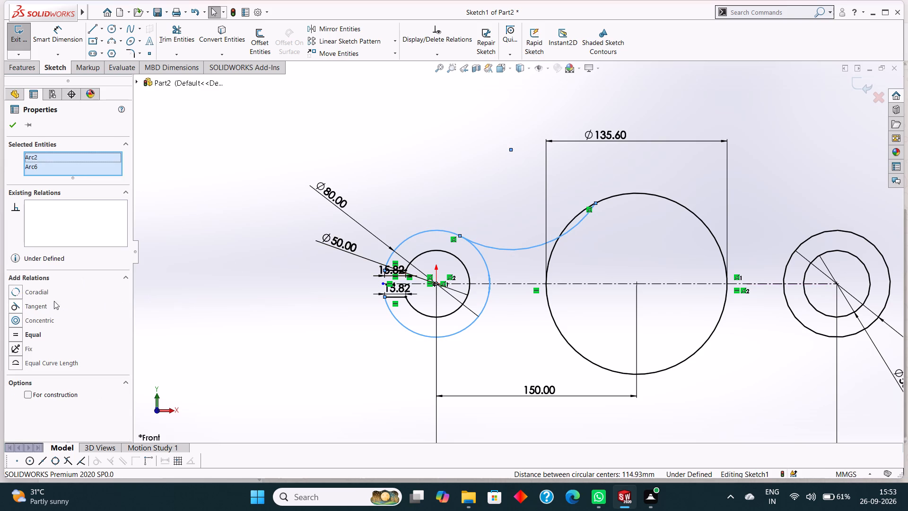
{"action": "left_click", "coordinate": [34, 303]}
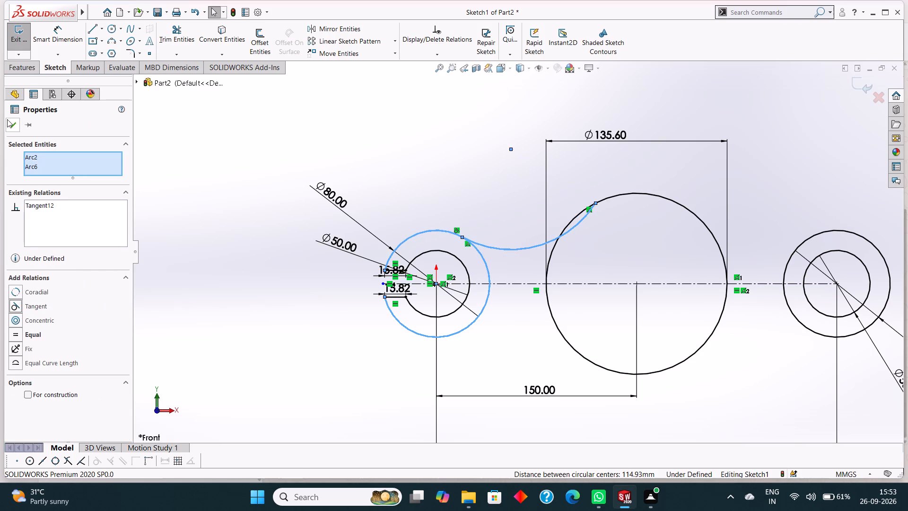
{"action": "left_click", "coordinate": [7, 120]}
{"action": "left_click", "coordinate": [641, 194]}
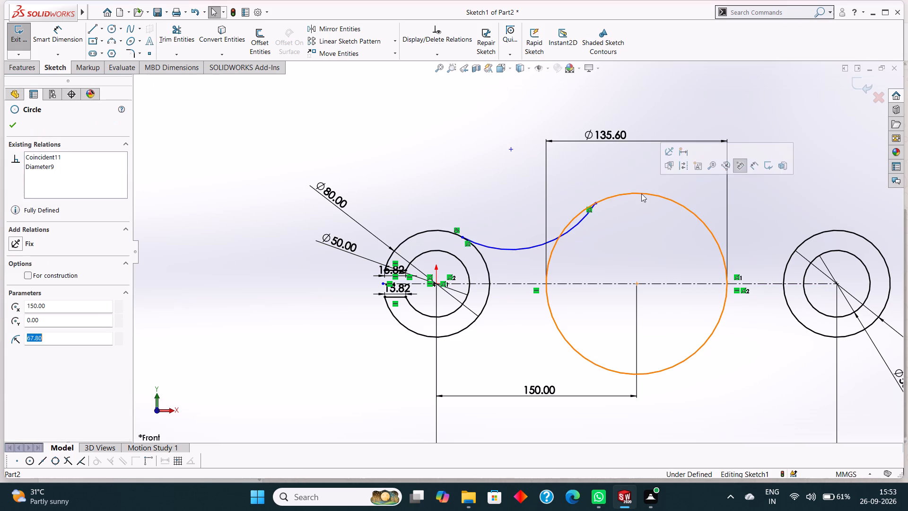
{"action": "left_click", "coordinate": [526, 248], "text": "ctrl"}
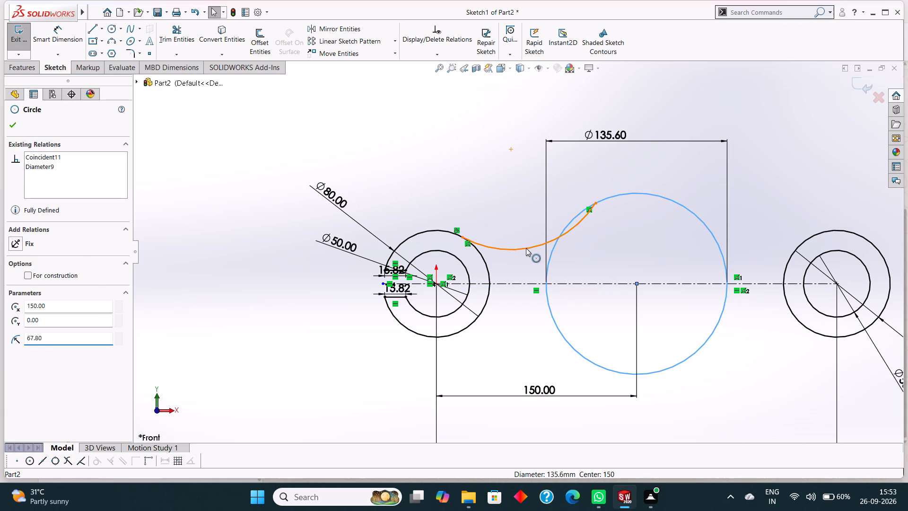
{"action": "left_click", "coordinate": [47, 305]}
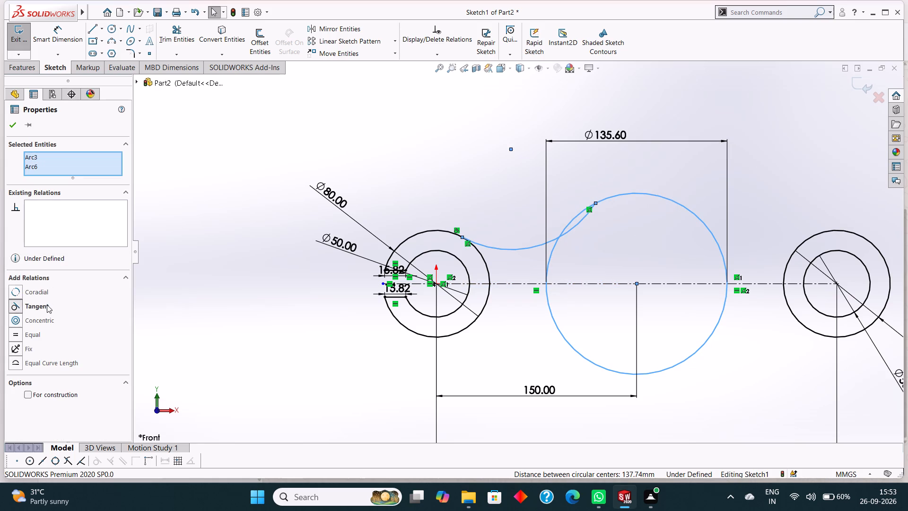
{"action": "left_click", "coordinate": [12, 127]}
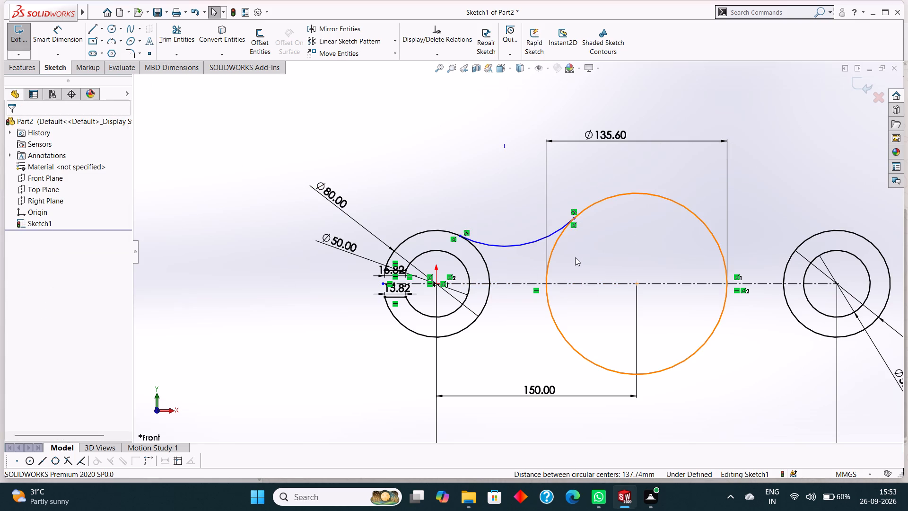
Dimension the radius of the upper connecting arc, placing the dimension above the arc.
{"action": "left_click", "coordinate": [69, 37]}
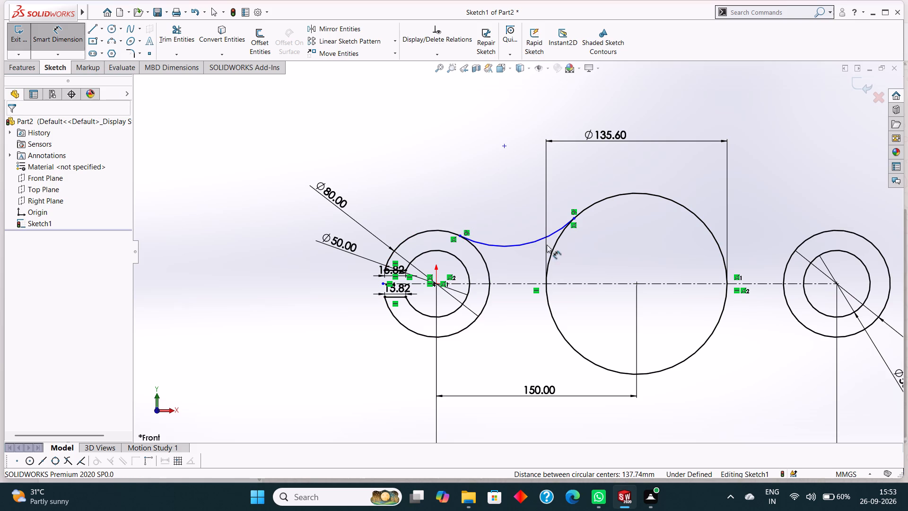
{"action": "left_click", "coordinate": [515, 246]}
{"action": "left_click", "coordinate": [505, 169]}
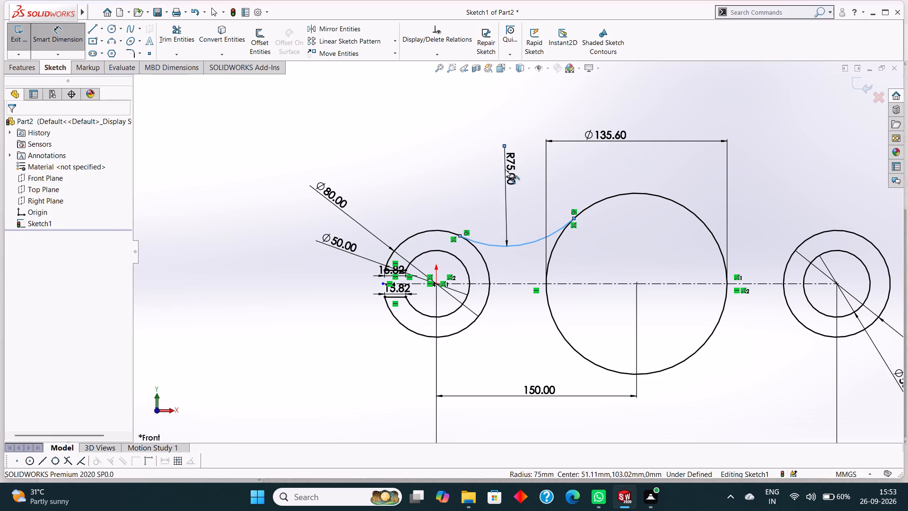
{"action": "left_click", "coordinate": [468, 157]}
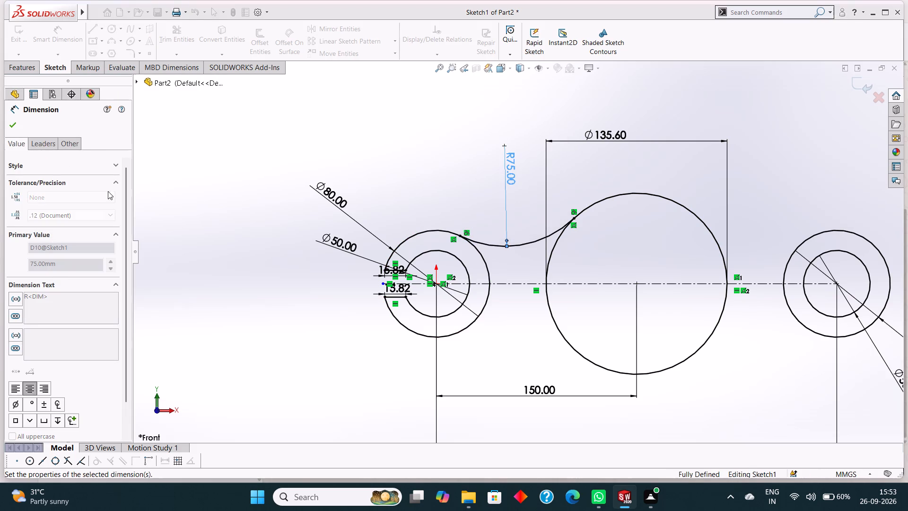
{"action": "left_click", "coordinate": [12, 122]}
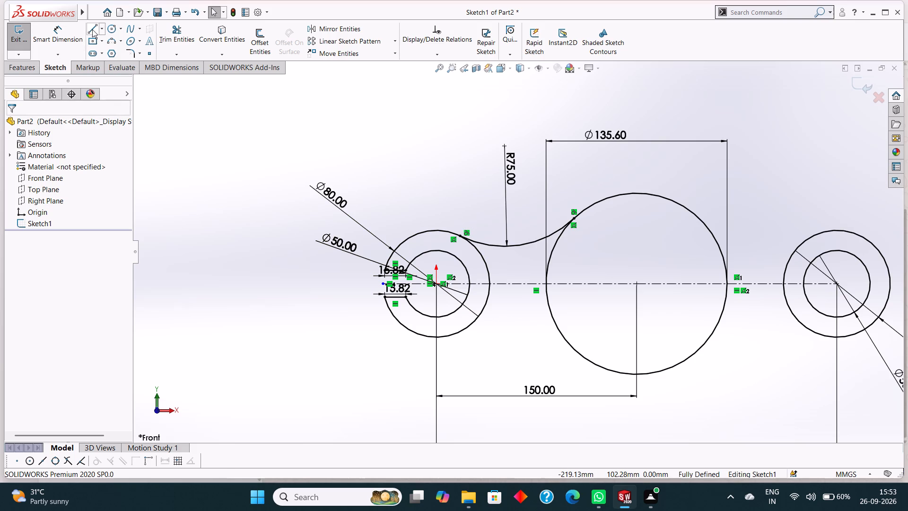
Draw a matching three-point arc of radius 75 mm between the undersides of the origin's 80 mm circle and the 135.60 mm circle.
{"action": "left_click", "coordinate": [114, 37]}
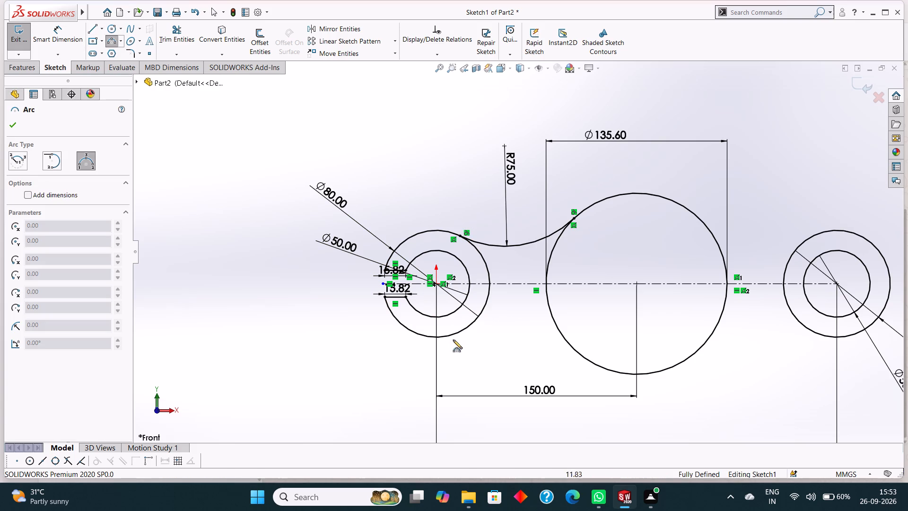
{"action": "left_click", "coordinate": [459, 332]}
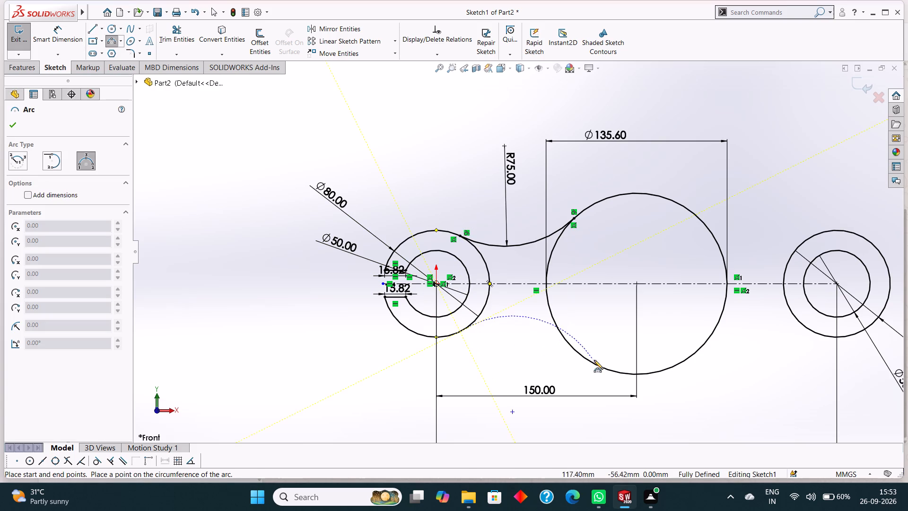
{"action": "left_click", "coordinate": [599, 366]}
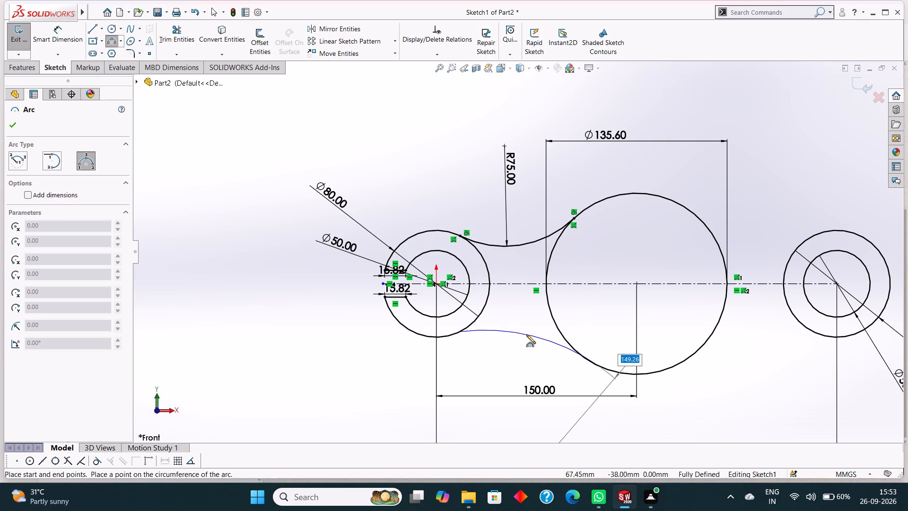
{"action": "type", "text": "75"}
{"action": "key", "text": "Return"}
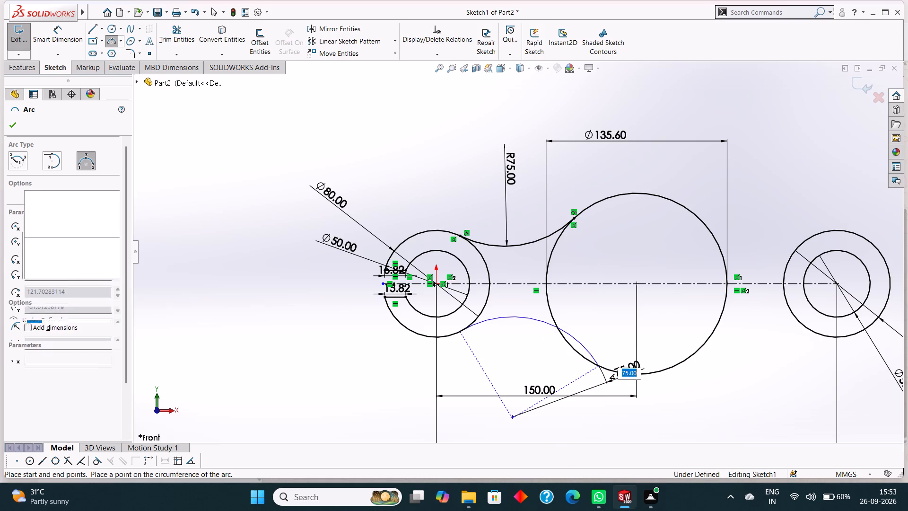
{"action": "left_click", "coordinate": [9, 122]}
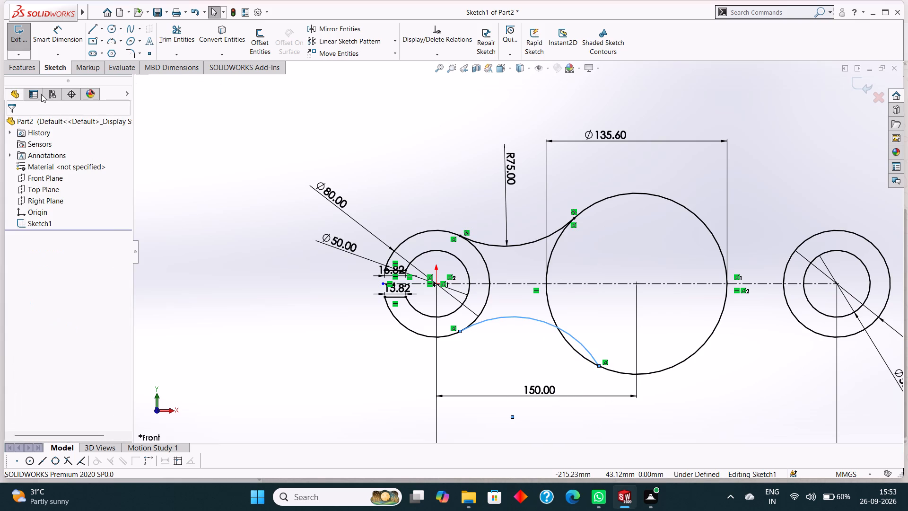
{"action": "key", "text": "Escape"}
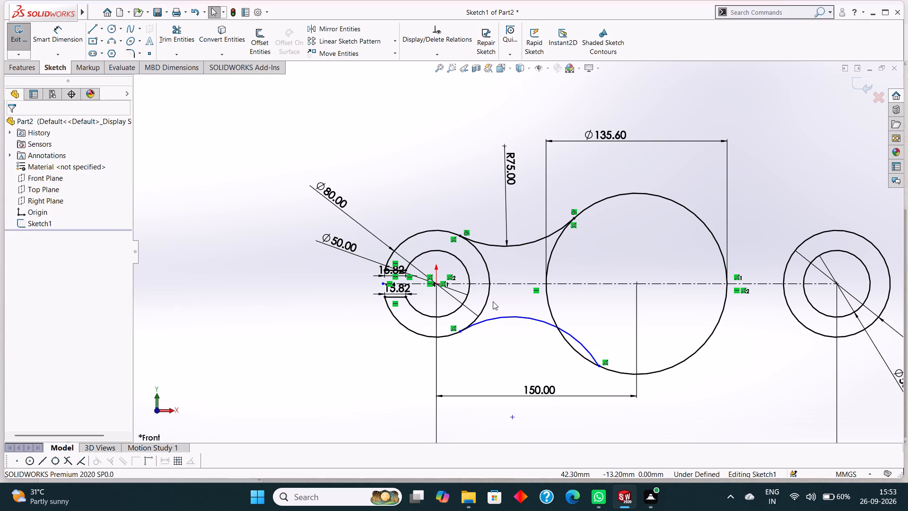
Make the lower connecting arc tangent to the origin's 80 mm circle and to the 135.60 mm circle.
{"action": "left_click", "coordinate": [489, 291]}
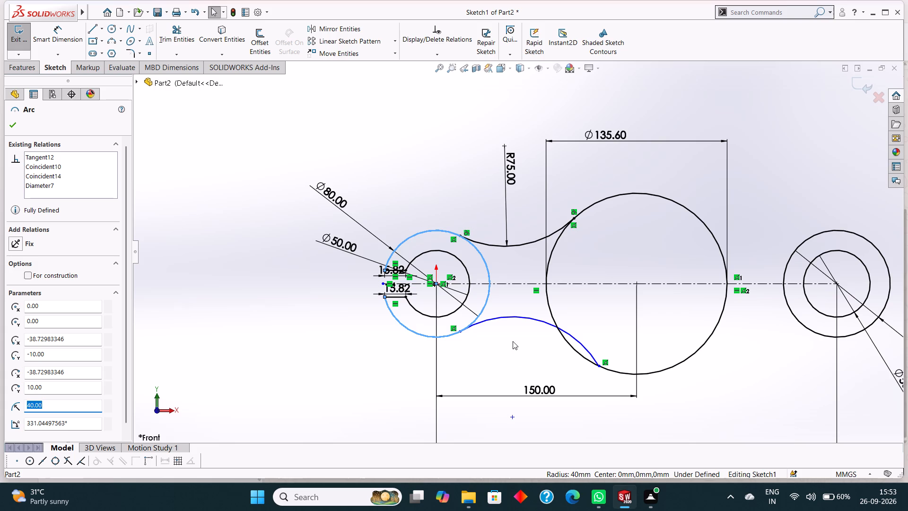
{"action": "left_click", "coordinate": [510, 318], "text": "ctrl"}
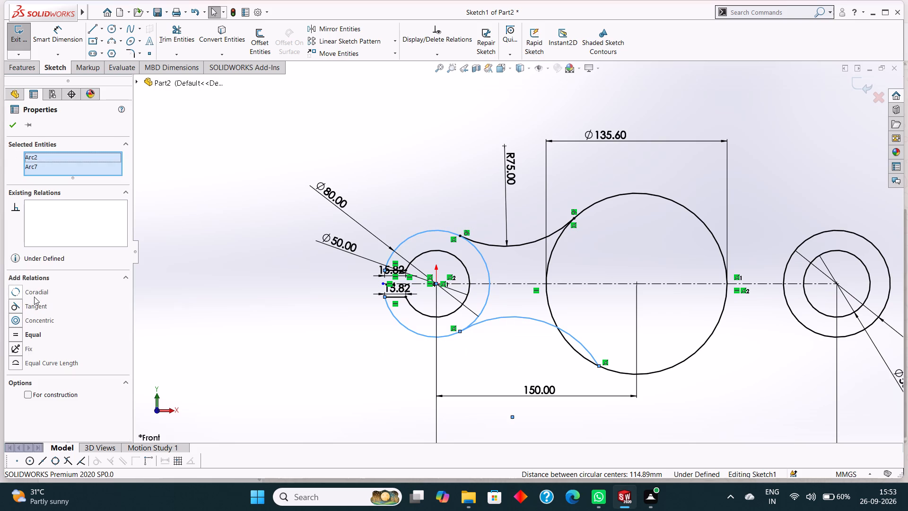
{"action": "left_click", "coordinate": [39, 307]}
{"action": "left_click", "coordinate": [9, 125]}
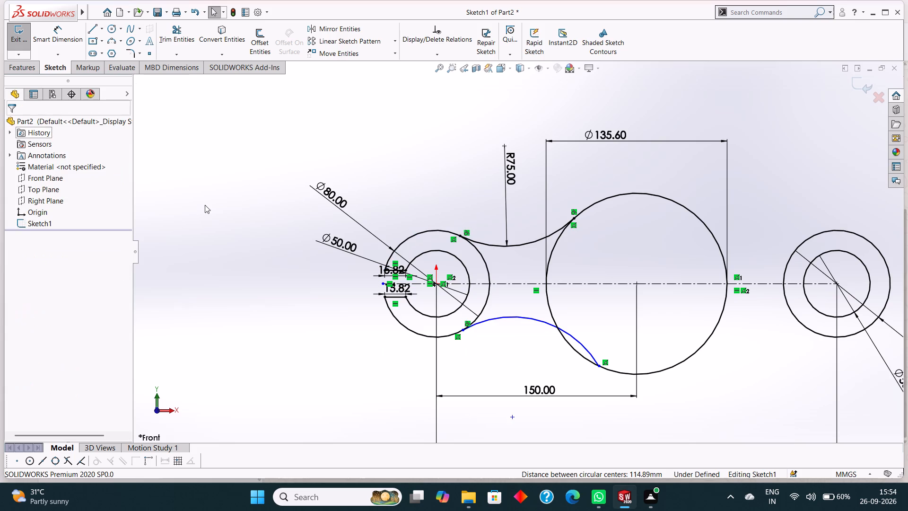
{"action": "left_click", "coordinate": [561, 235]}
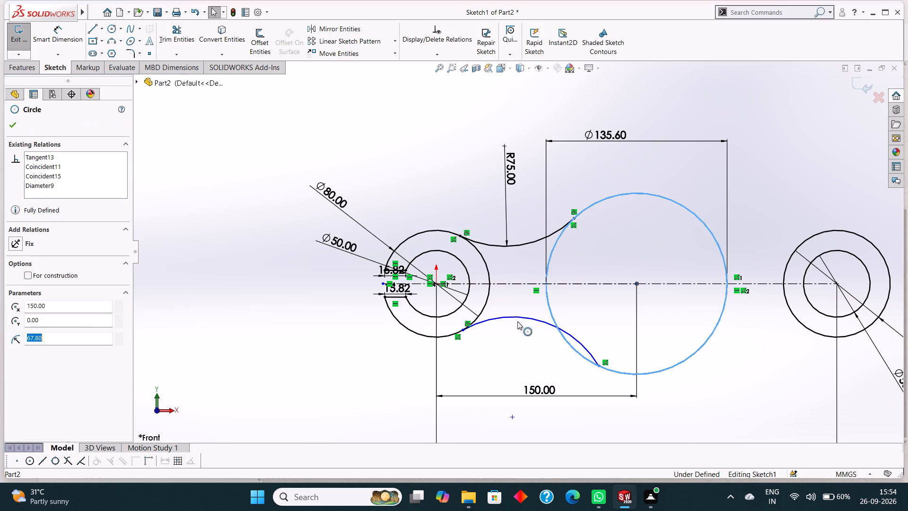
{"action": "left_click", "coordinate": [521, 318], "text": "ctrl"}
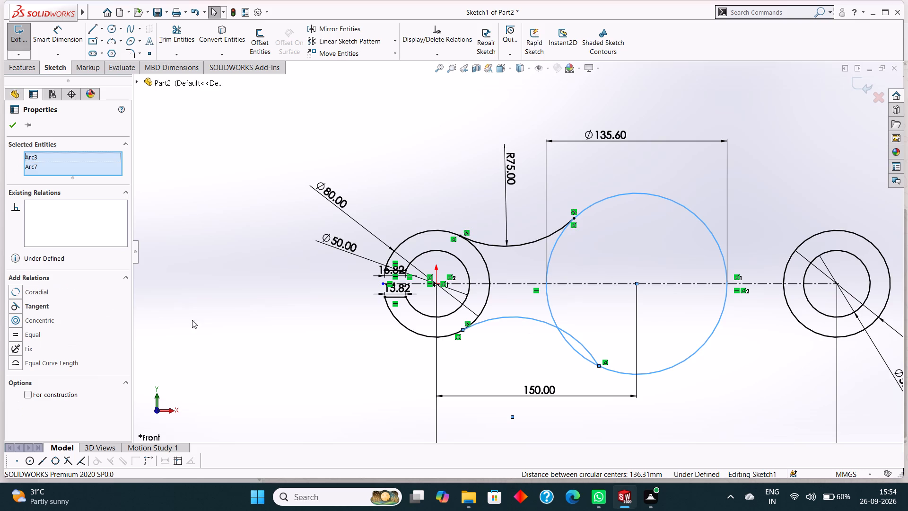
{"action": "left_click", "coordinate": [34, 307]}
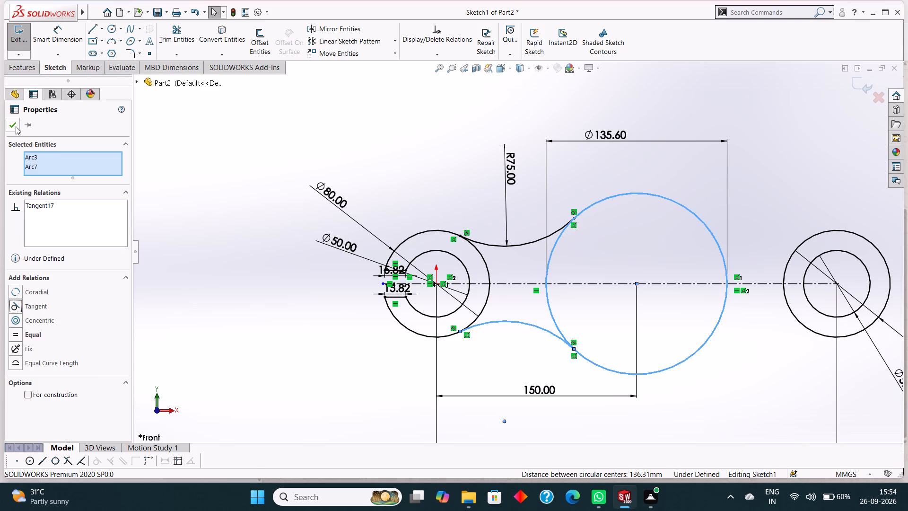
{"action": "left_click", "coordinate": [15, 124]}
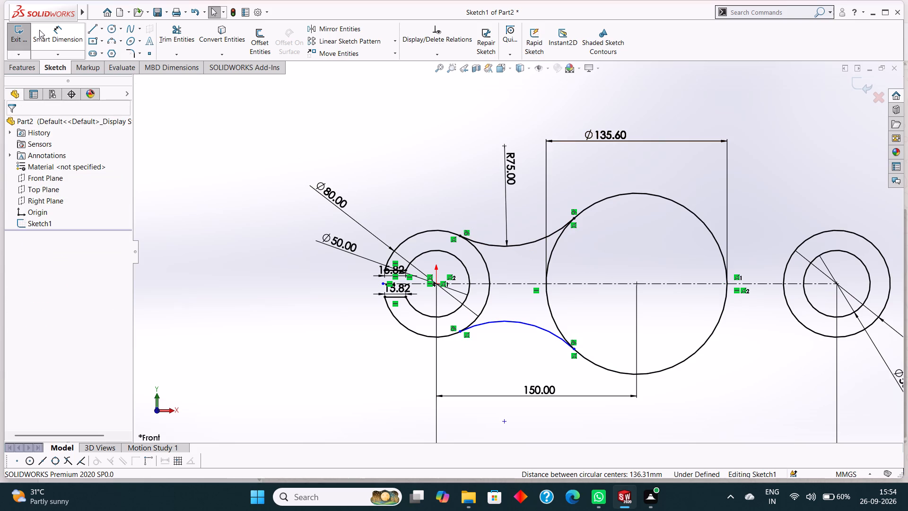
Trim away the part of the 135.60 mm circle facing the origin, between the two connecting arcs.
{"action": "left_click", "coordinate": [169, 33]}
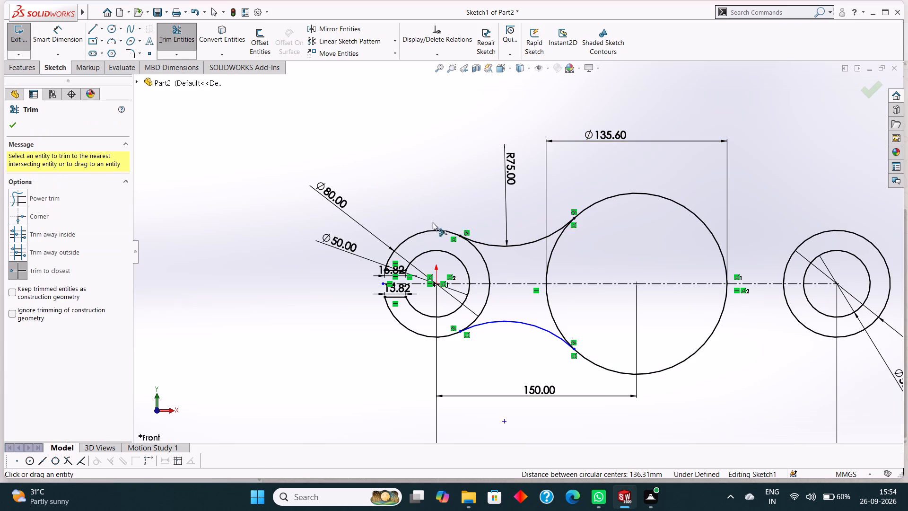
{"action": "left_click", "coordinate": [549, 270]}
{"action": "left_click", "coordinate": [548, 302]}
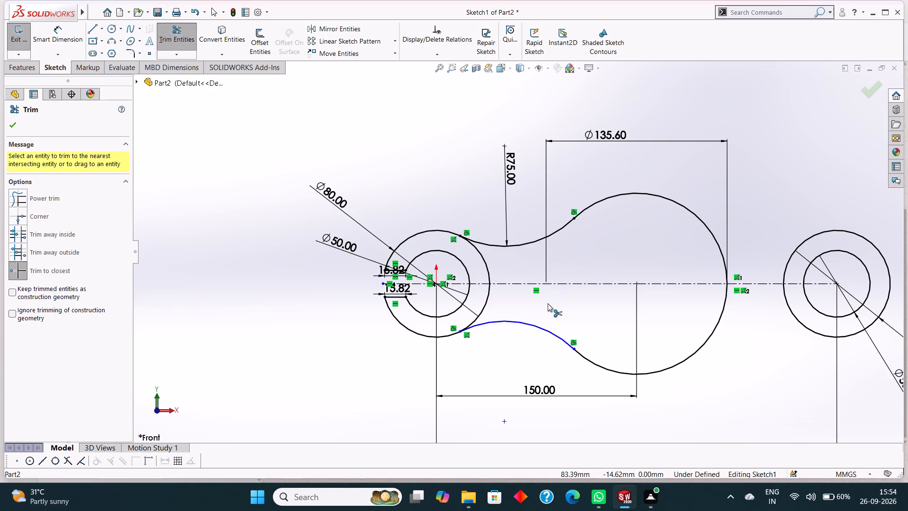
{"action": "left_click", "coordinate": [11, 124]}
Dimension the radius of the lower connecting arc, placing the dimension below the arc.
{"action": "left_click", "coordinate": [63, 30]}
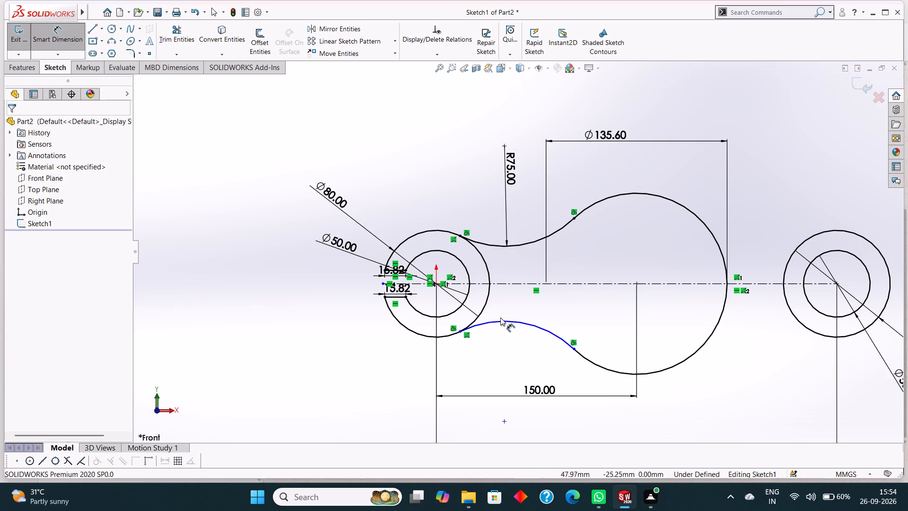
{"action": "left_click", "coordinate": [503, 319]}
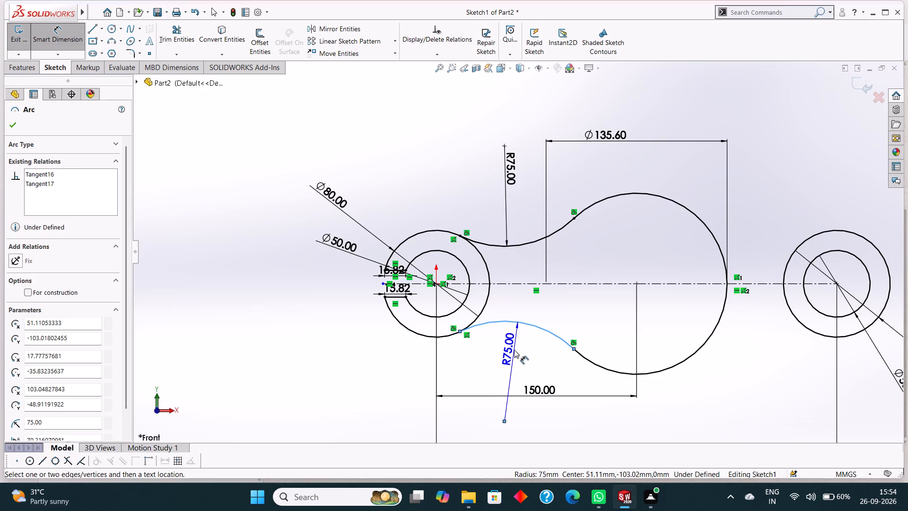
{"action": "left_click", "coordinate": [514, 350]}
{"action": "left_click", "coordinate": [476, 338]}
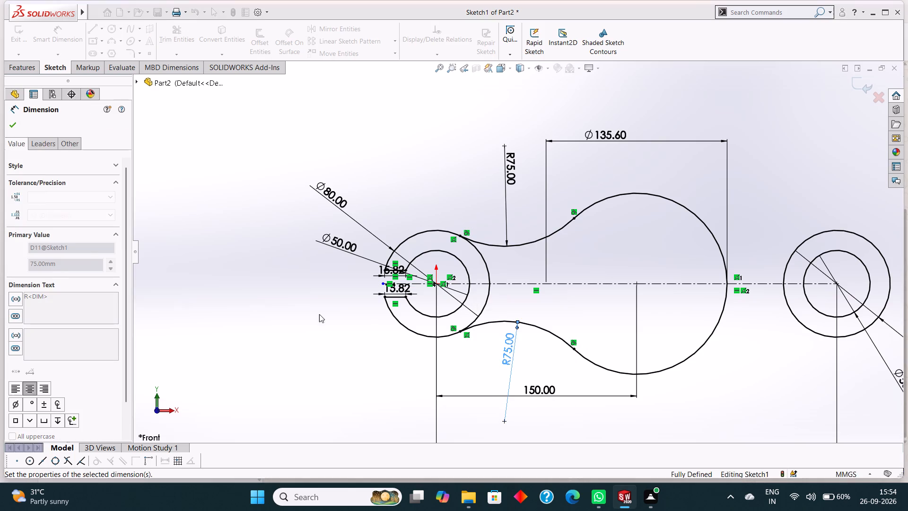
{"action": "left_click", "coordinate": [9, 121]}
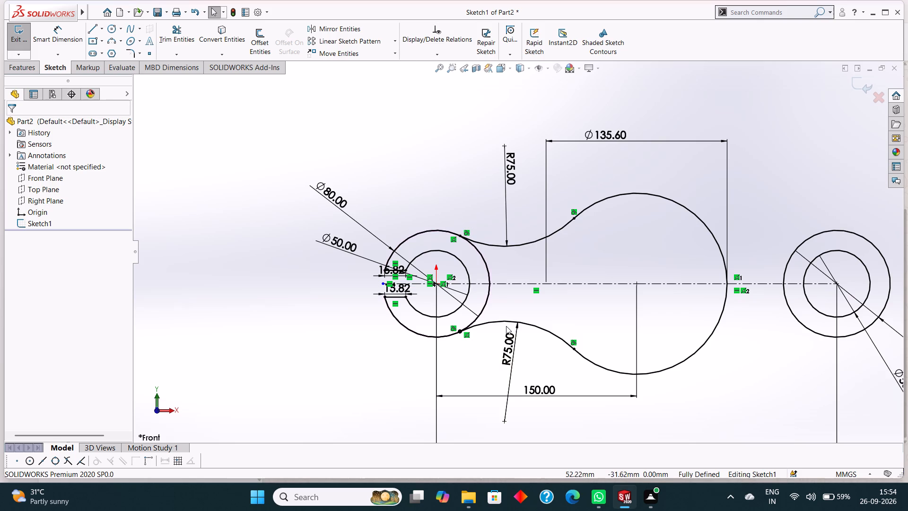
Draw a three-point arc of radius 75 mm between the upper sides of the 135.60 mm circle and the far 80 mm circle.
{"action": "scroll", "coordinate": [760, 319], "scroll_direction": "up", "scroll_amount": 1}
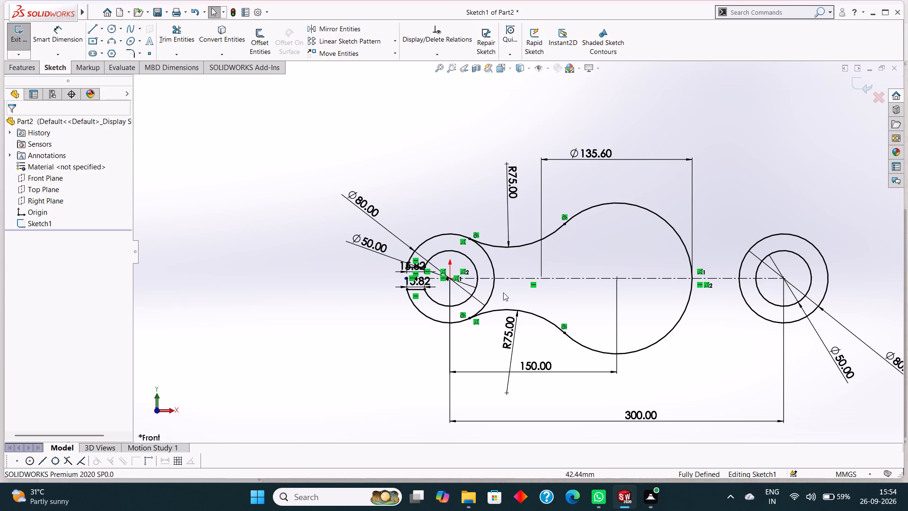
{"action": "left_click", "coordinate": [113, 37]}
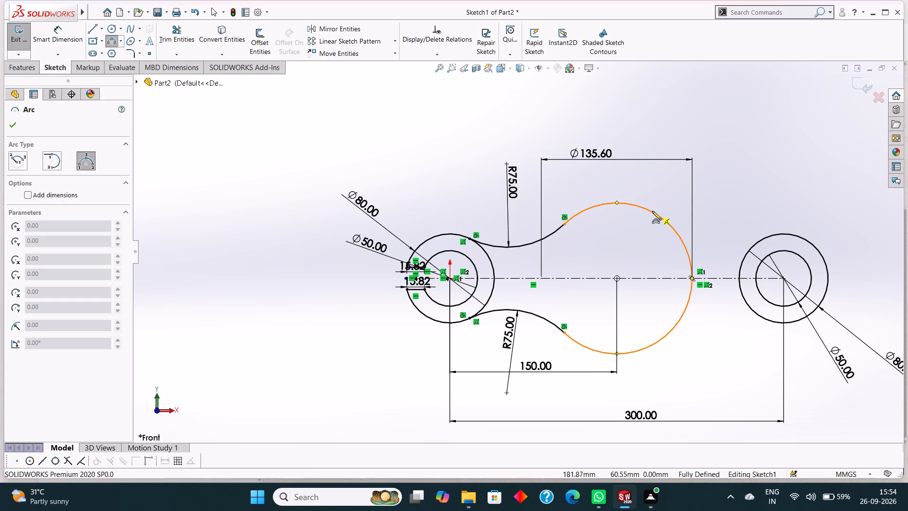
{"action": "left_click", "coordinate": [652, 211]}
{"action": "left_click", "coordinate": [765, 237]}
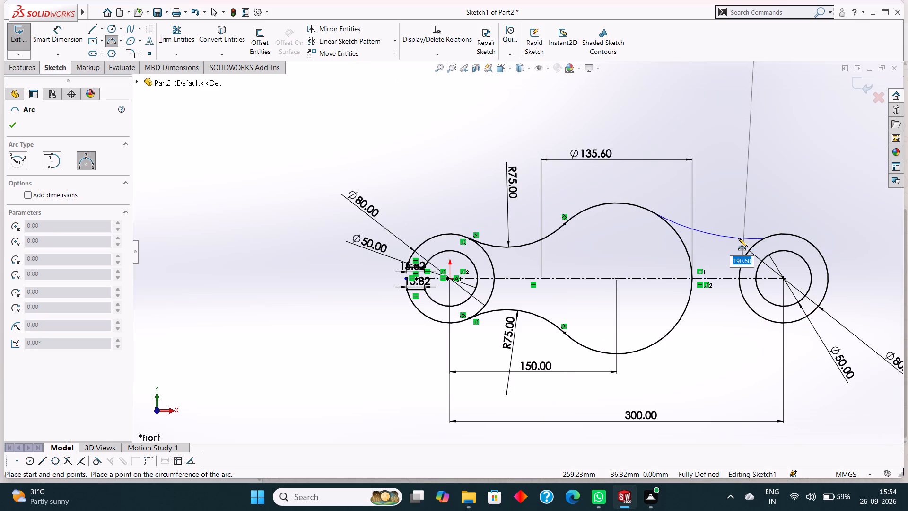
{"action": "type", "text": "75"}
{"action": "key", "text": "Return"}
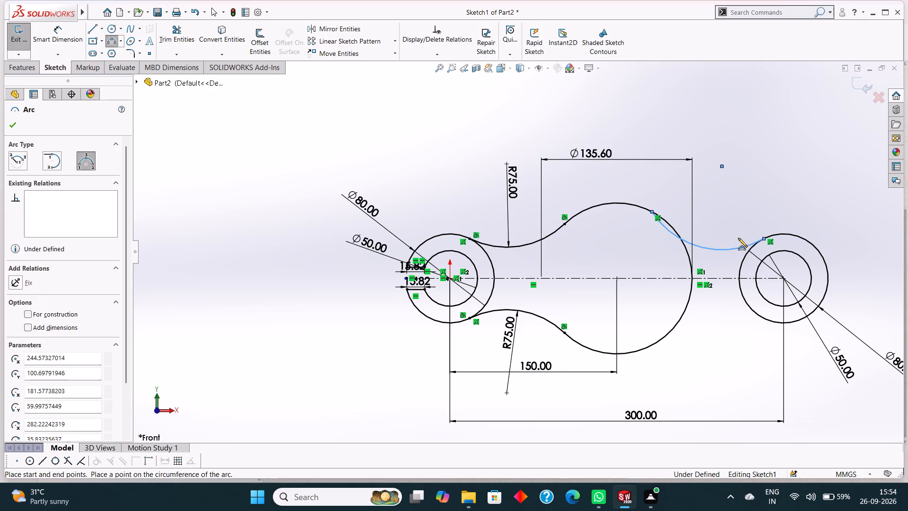
{"action": "left_click", "coordinate": [15, 128]}
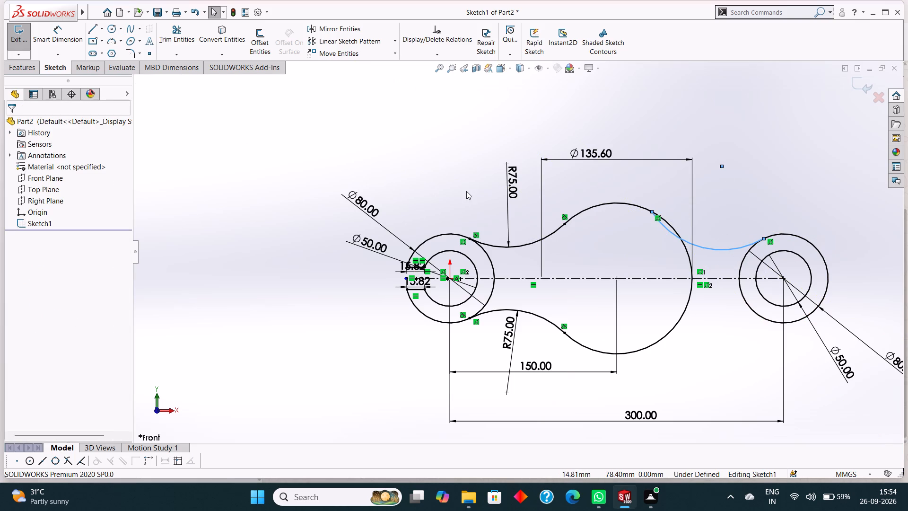
{"action": "key", "text": "Escape"}
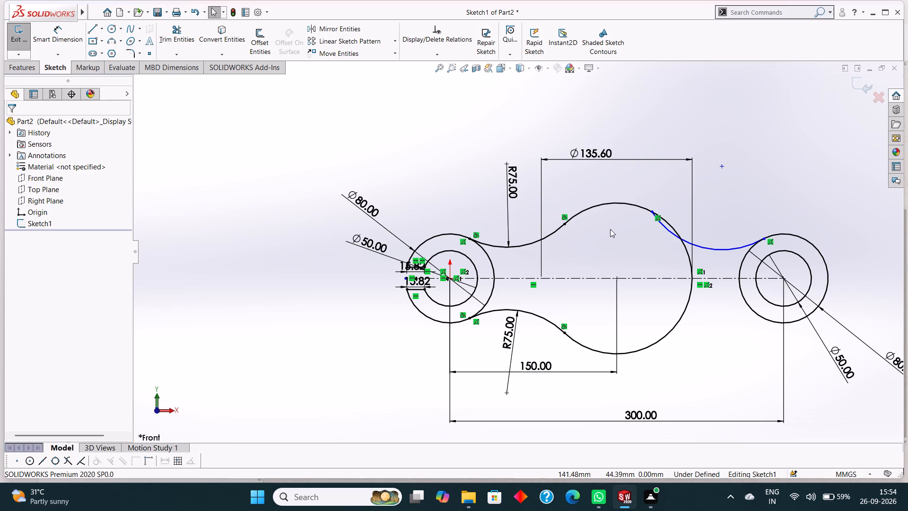
Make the new upper arc tangent to the 135.60 mm circle and to the far 80 mm circle.
{"action": "left_click", "coordinate": [622, 203]}
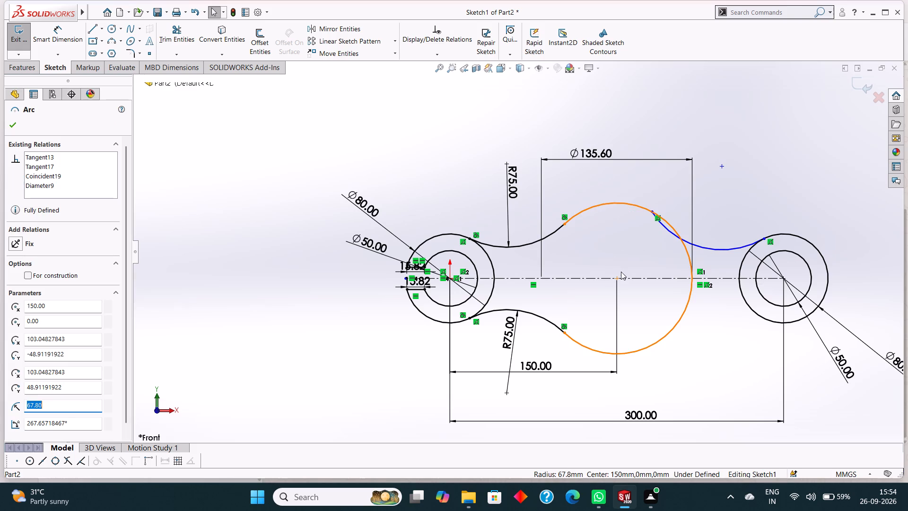
{"action": "left_click", "coordinate": [713, 247], "text": "ctrl"}
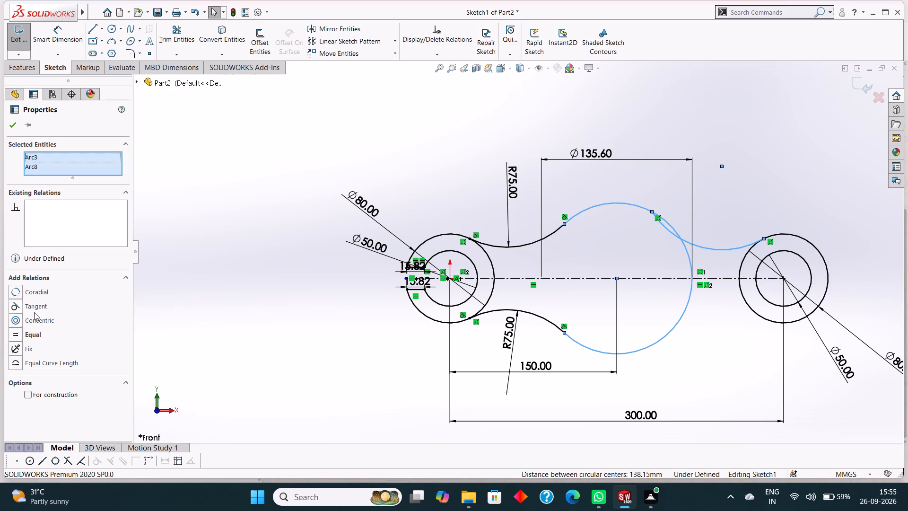
{"action": "left_click", "coordinate": [38, 305]}
{"action": "left_click", "coordinate": [13, 125]}
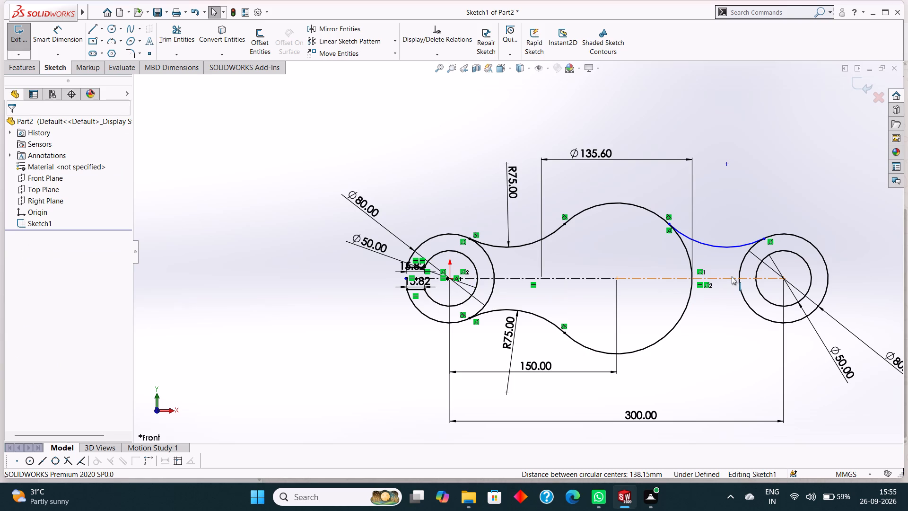
{"action": "left_click", "coordinate": [730, 245]}
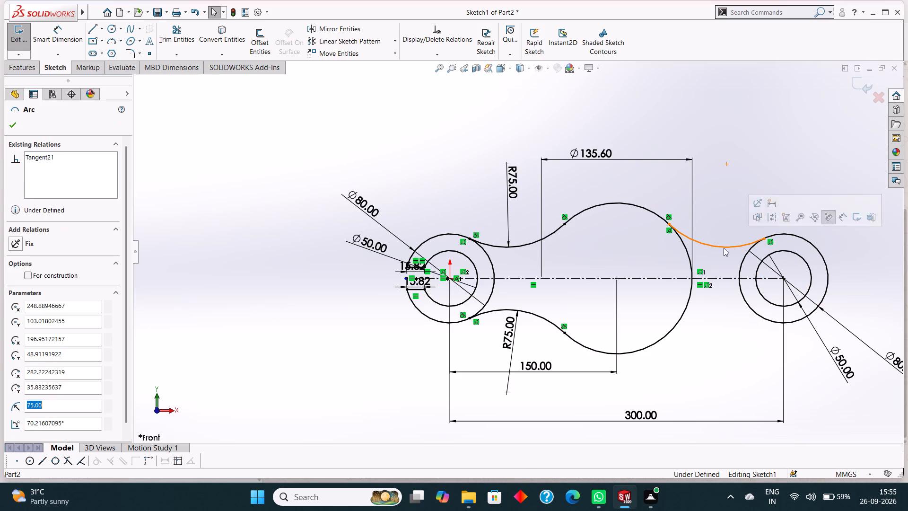
{"action": "left_click", "coordinate": [788, 234], "text": "ctrl"}
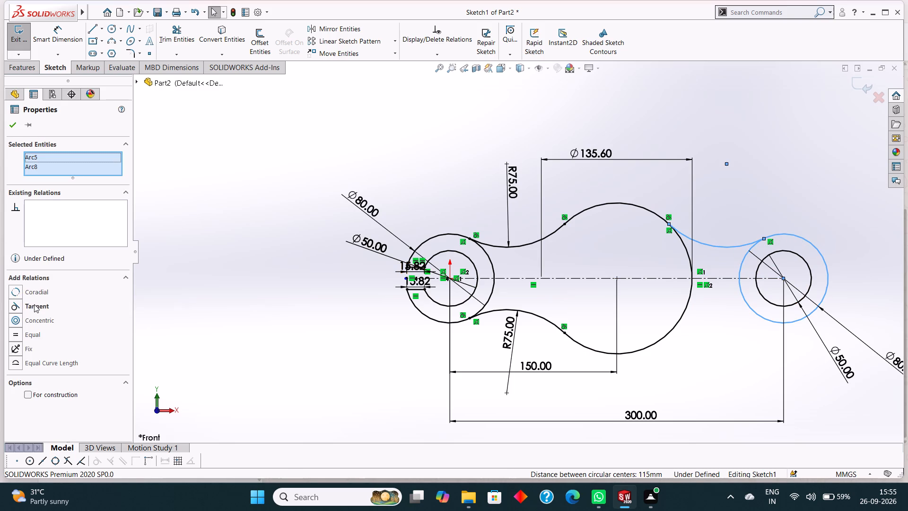
{"action": "left_click", "coordinate": [34, 304]}
{"action": "left_click", "coordinate": [14, 123]}
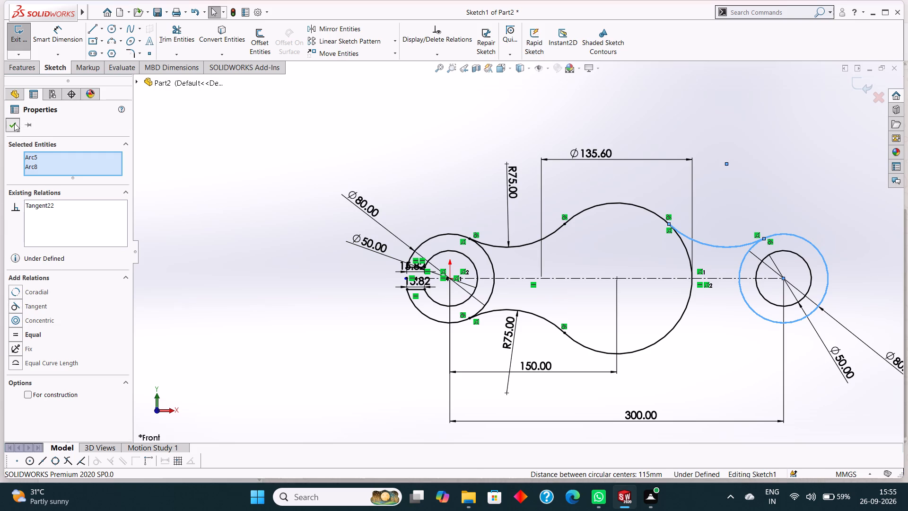
Dimension the radius of the upper arc joining the far 80 mm circle, placing the dimension above the arc.
{"action": "left_click", "coordinate": [71, 29]}
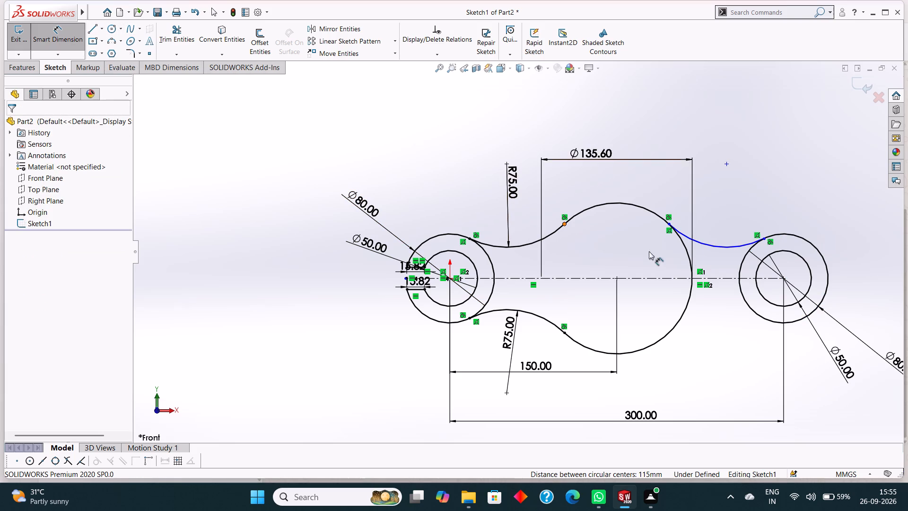
{"action": "left_click", "coordinate": [721, 249]}
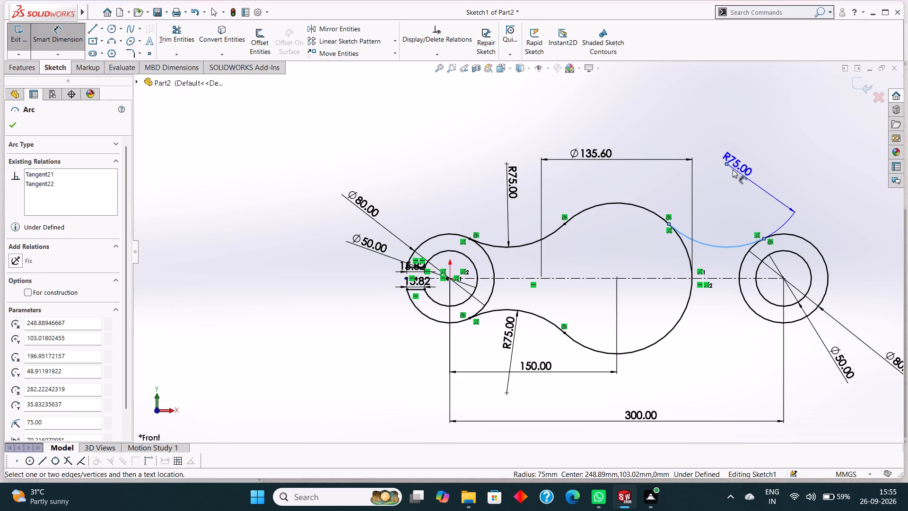
{"action": "left_click", "coordinate": [722, 180]}
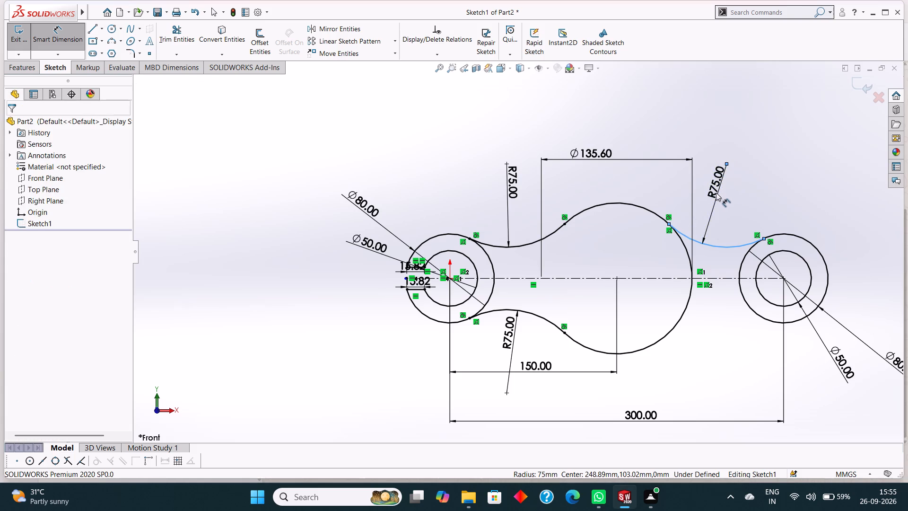
{"action": "left_click", "coordinate": [684, 165]}
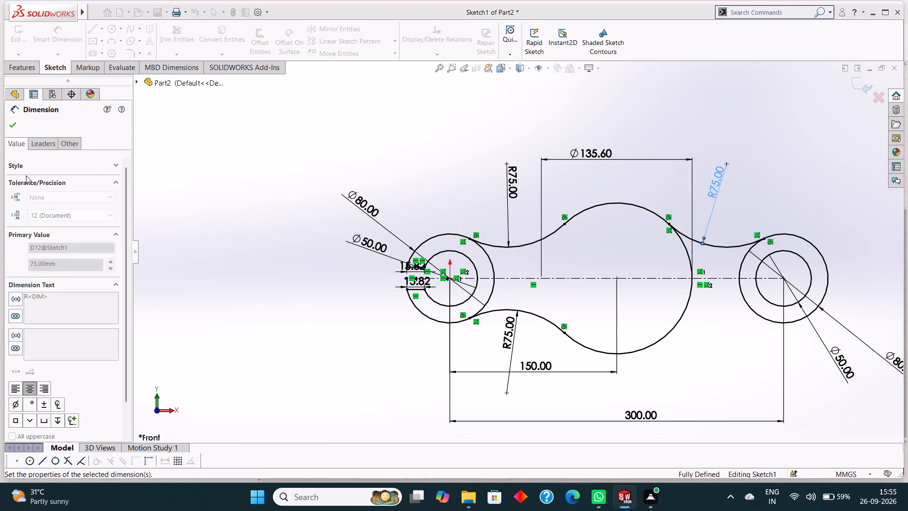
{"action": "left_click", "coordinate": [14, 126]}
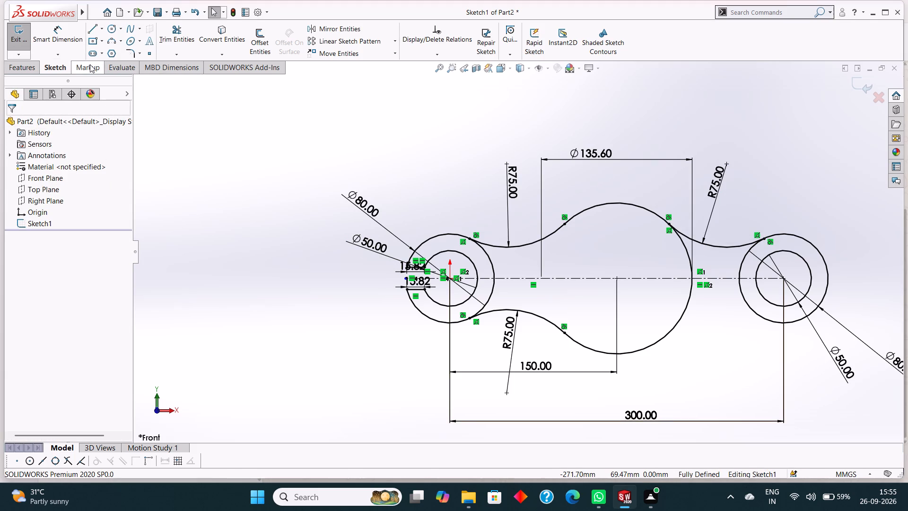
Draw a matching three-point arc of radius 75 mm between the undersides of the 135.60 mm circle and the far 80 mm circle.
{"action": "left_click", "coordinate": [113, 44]}
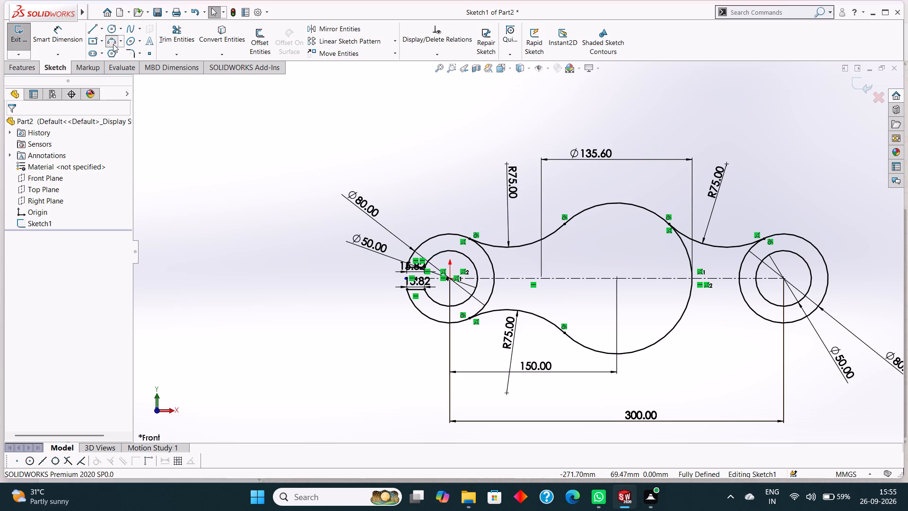
{"action": "left_click", "coordinate": [667, 336]}
{"action": "left_click", "coordinate": [775, 323]}
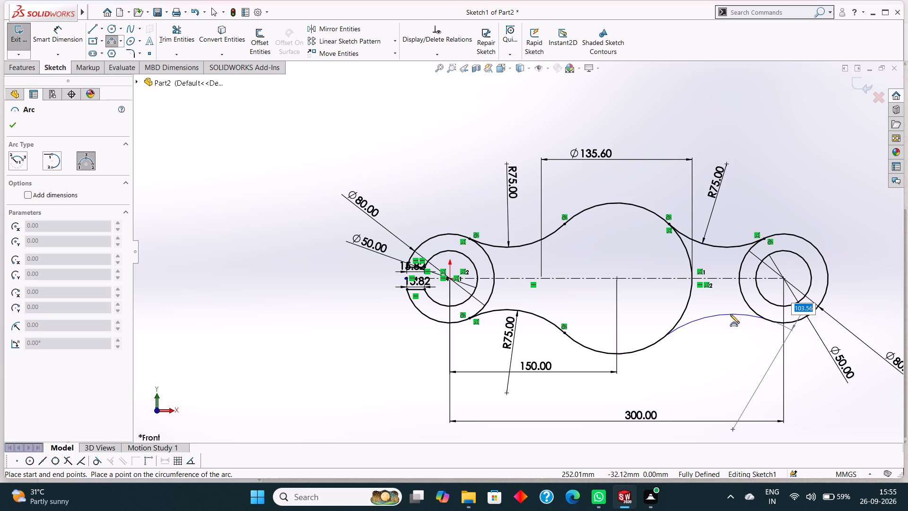
{"action": "type", "text": "75"}
{"action": "key", "text": "Return"}
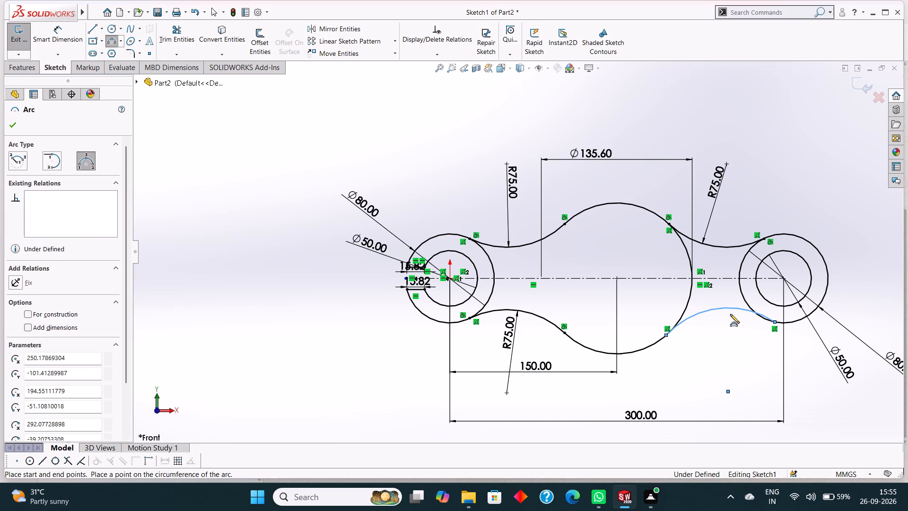
{"action": "left_click", "coordinate": [6, 123]}
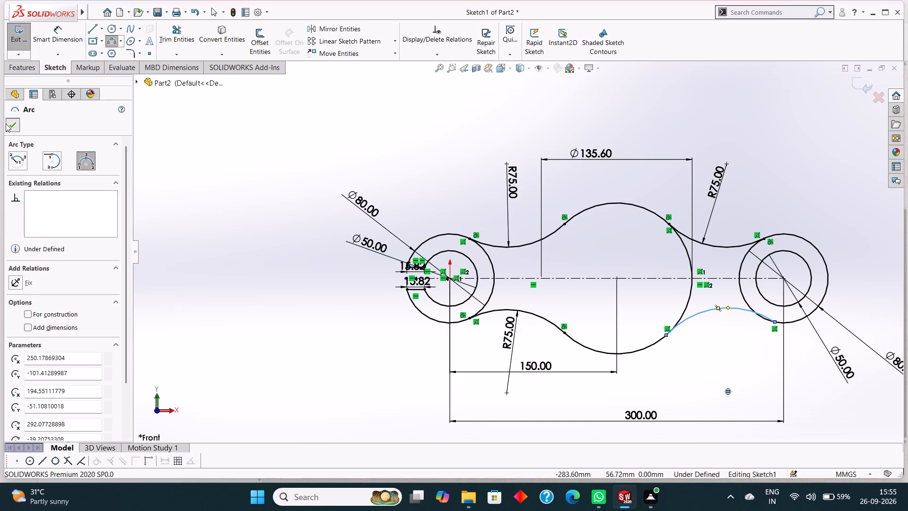
Make the new lower arc tangent to the 135.60 mm circle and to the far 80 mm circle.
{"action": "left_click", "coordinate": [690, 297]}
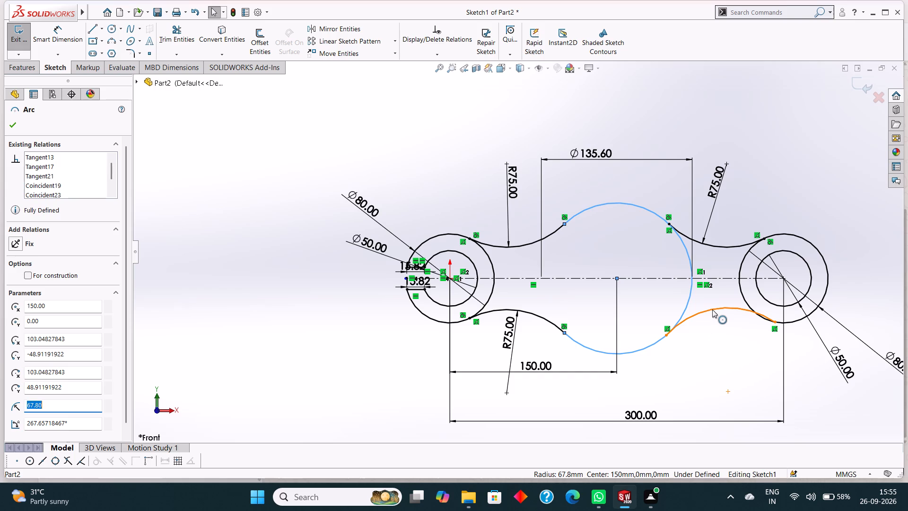
{"action": "left_click", "coordinate": [712, 309], "text": "ctrl"}
{"action": "left_click", "coordinate": [43, 305]}
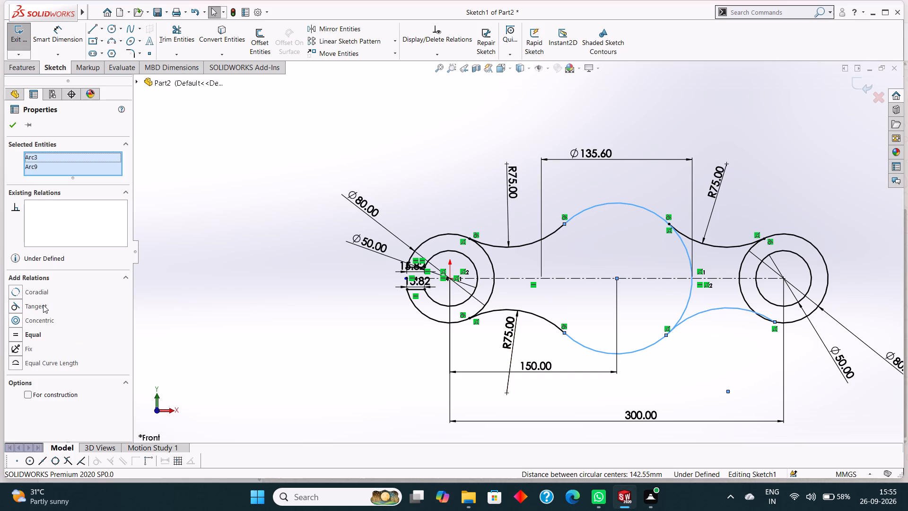
{"action": "left_click", "coordinate": [13, 121]}
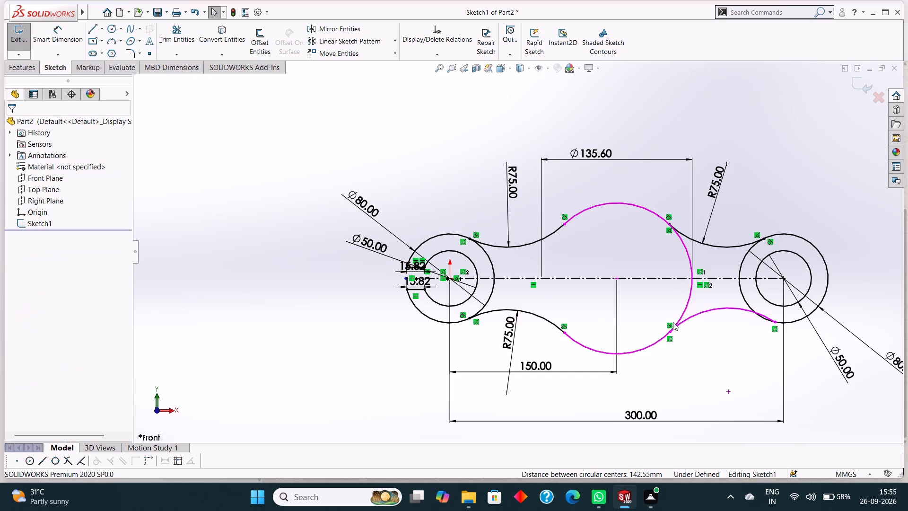
{"action": "left_click", "coordinate": [741, 284]}
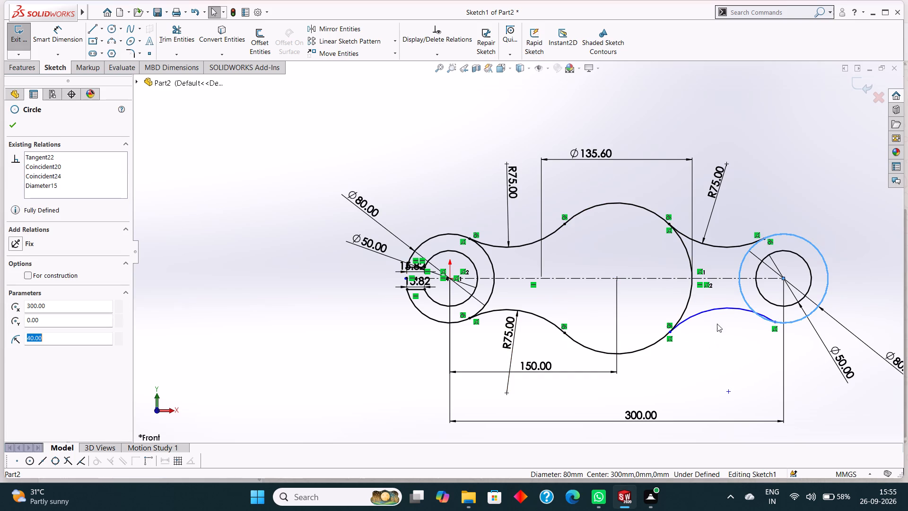
{"action": "left_click", "coordinate": [723, 310], "text": "ctrl"}
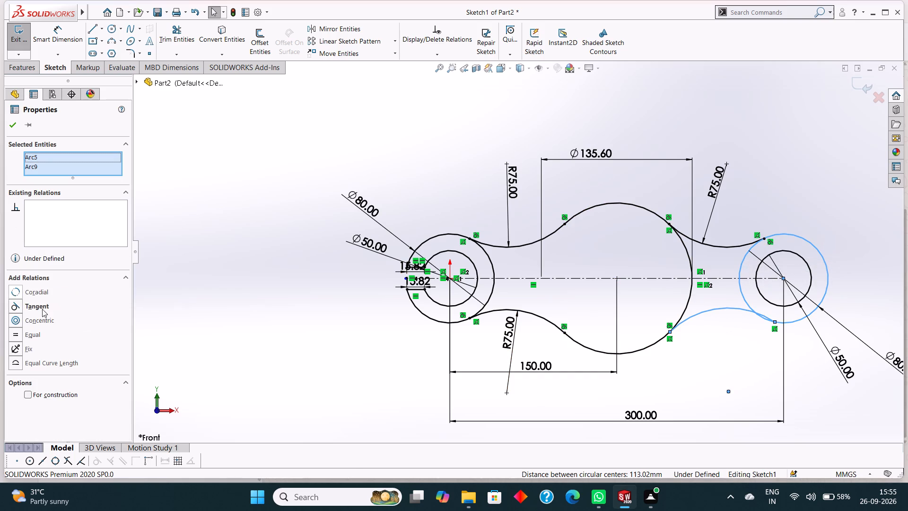
{"action": "left_click", "coordinate": [40, 302]}
{"action": "left_click", "coordinate": [8, 127]}
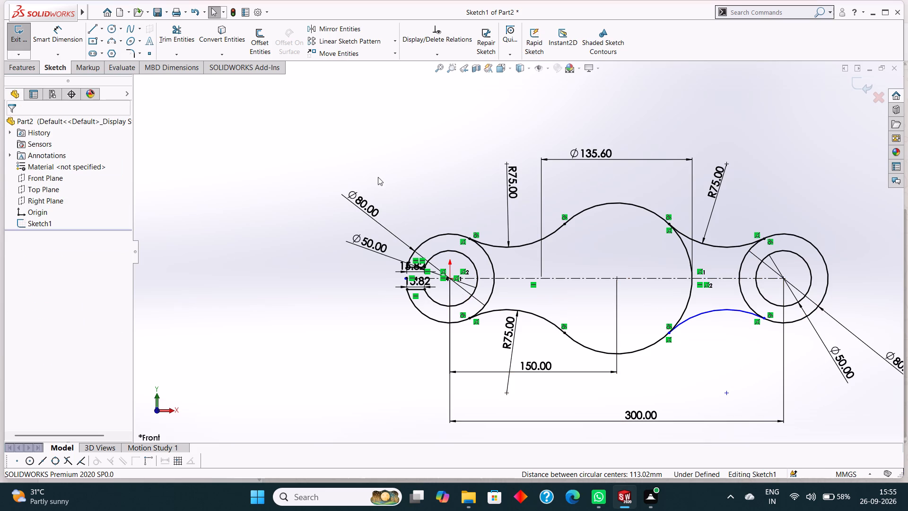
Trim away the inner arcs of the 135.60 mm circle and the far 80 mm circle between the 75 mm arcs.
{"action": "left_click", "coordinate": [180, 30]}
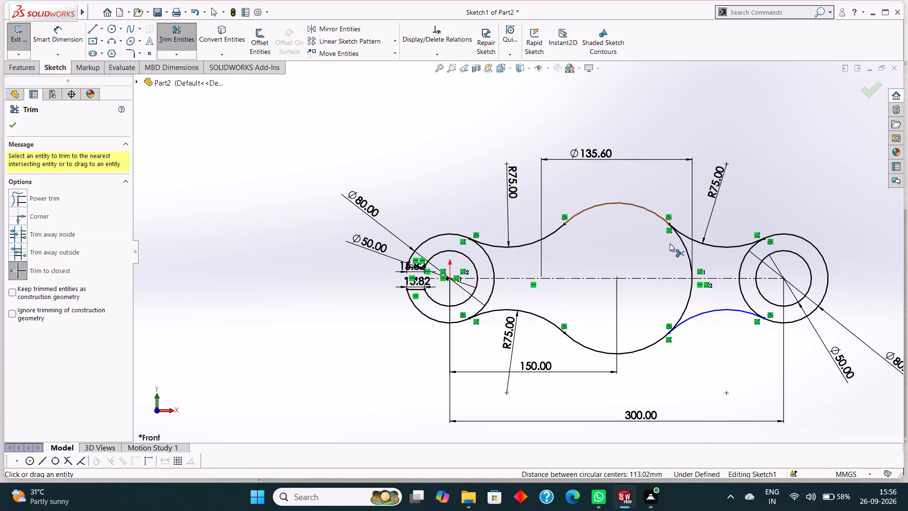
{"action": "left_click", "coordinate": [682, 238]}
{"action": "left_click", "coordinate": [690, 298]}
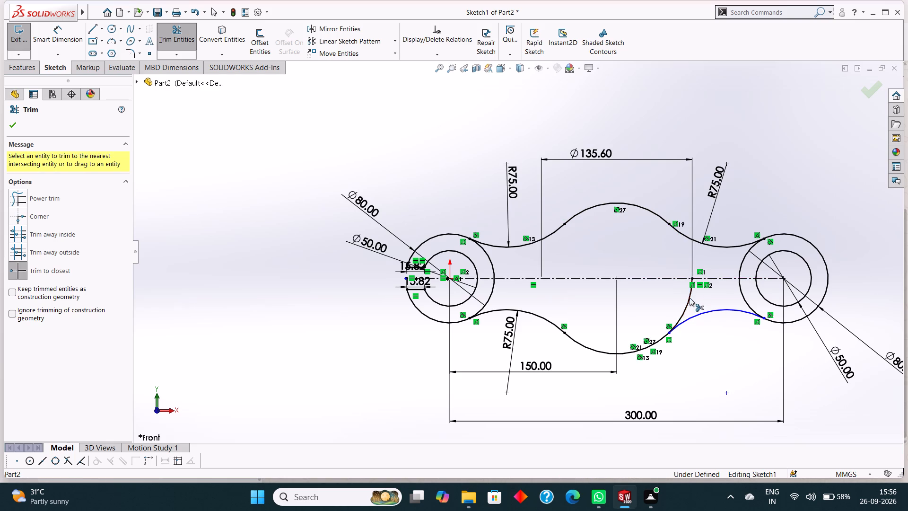
{"action": "left_click", "coordinate": [745, 253]}
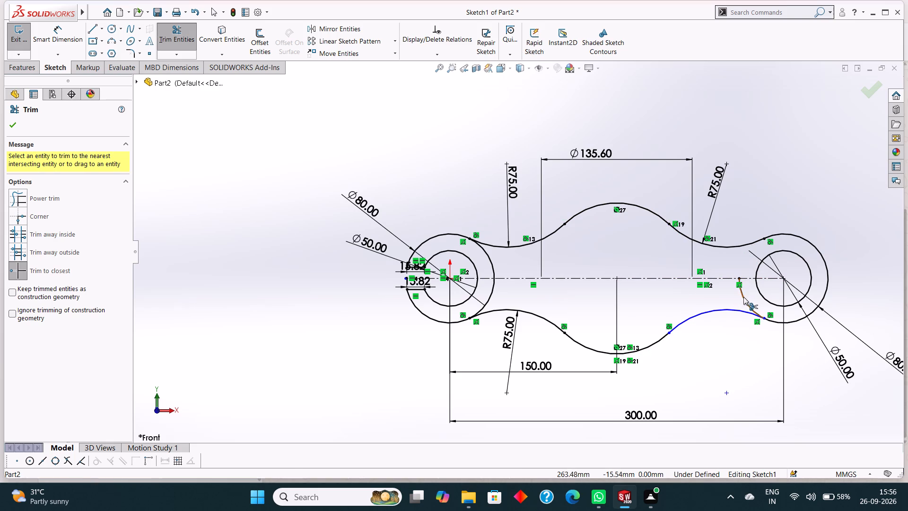
{"action": "left_click", "coordinate": [744, 297]}
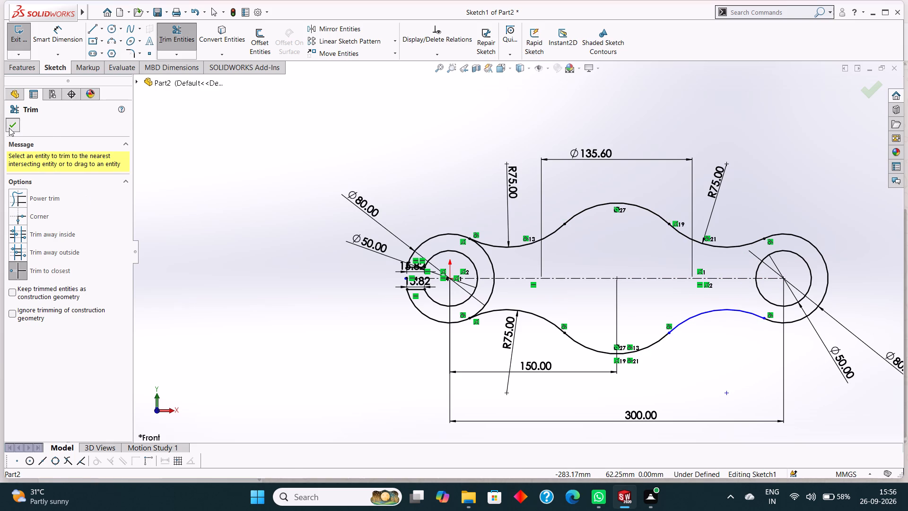
{"action": "left_click", "coordinate": [9, 128]}
Dimension the radius of the lower arc joining the far 80 mm circle, placing the dimension below the arc.
{"action": "left_click", "coordinate": [60, 34]}
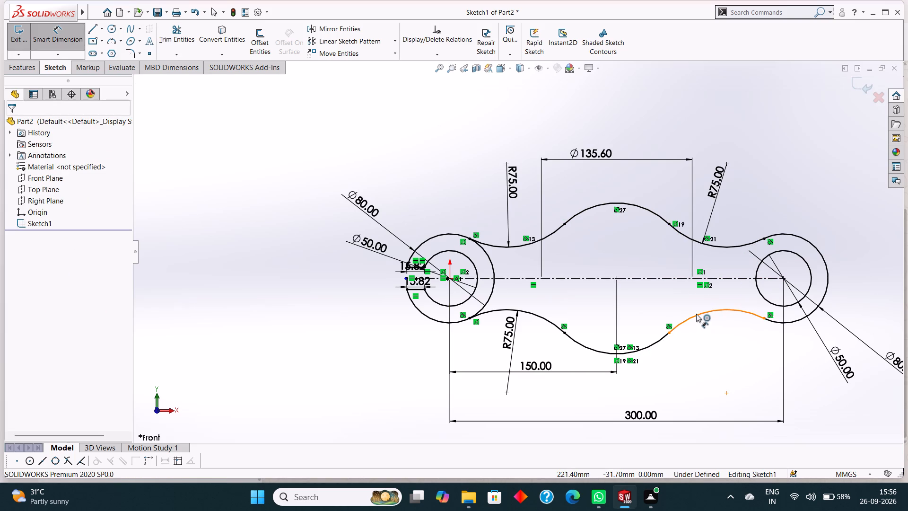
{"action": "left_click", "coordinate": [696, 314]}
{"action": "left_click", "coordinate": [716, 349]}
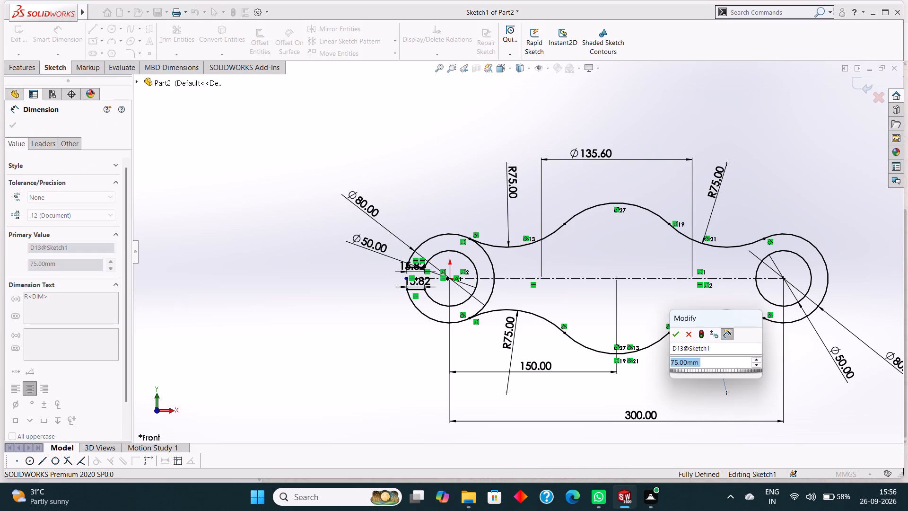
{"action": "left_click", "coordinate": [674, 337]}
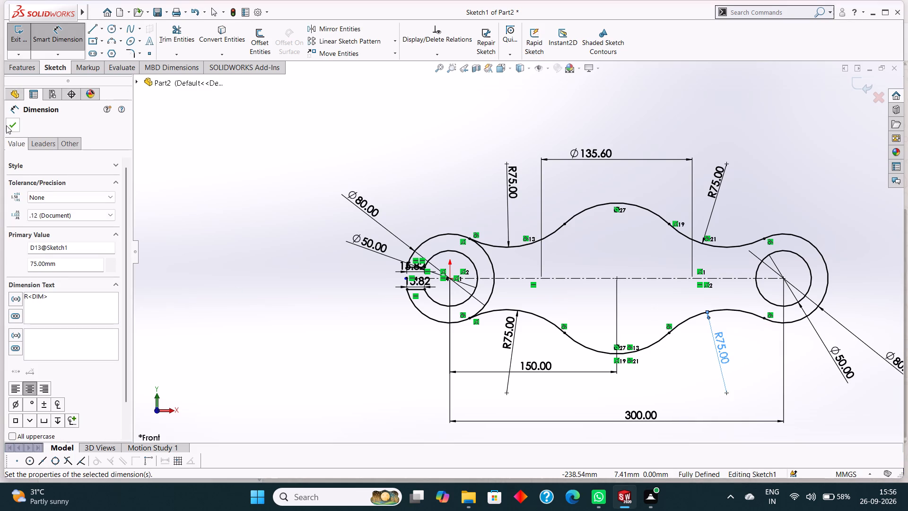
{"action": "left_click", "coordinate": [7, 127]}
Examine the complete sketch outline and its dimensions from the slotted end to the far end.
{"action": "scroll", "coordinate": [907, 293], "scroll_direction": "down", "scroll_amount": 2}
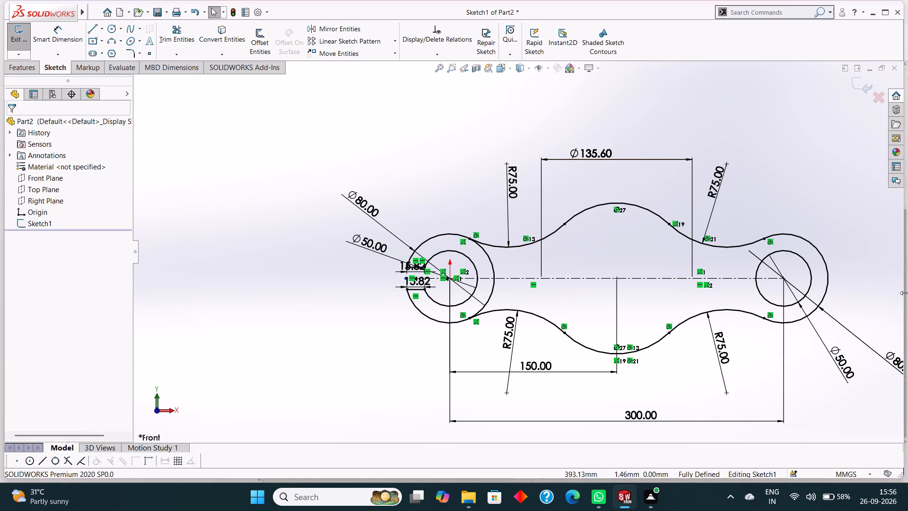
{"action": "scroll", "coordinate": [857, 286], "scroll_direction": "down", "scroll_amount": 3}
{"action": "scroll", "coordinate": [777, 288], "scroll_direction": "up", "scroll_amount": 5}
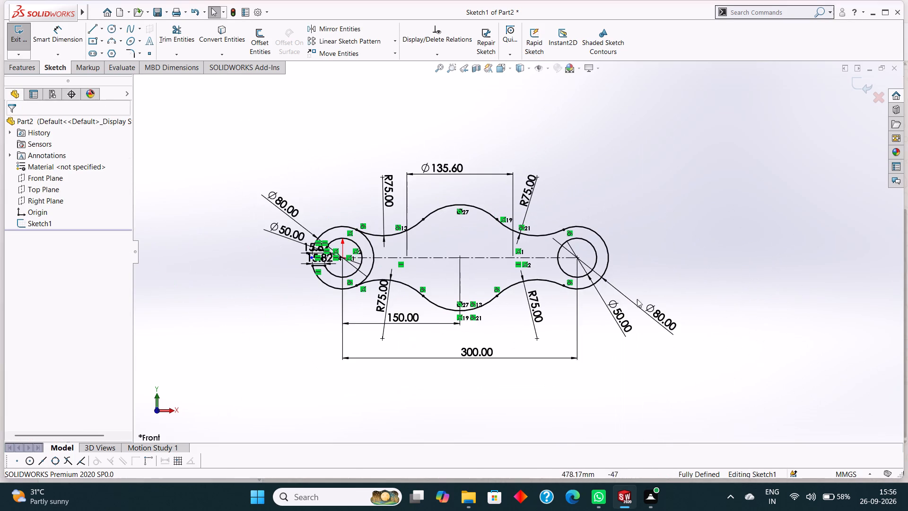
{"action": "scroll", "coordinate": [530, 266], "scroll_direction": "up", "scroll_amount": 1}
{"action": "scroll", "coordinate": [371, 242], "scroll_direction": "down", "scroll_amount": 4}
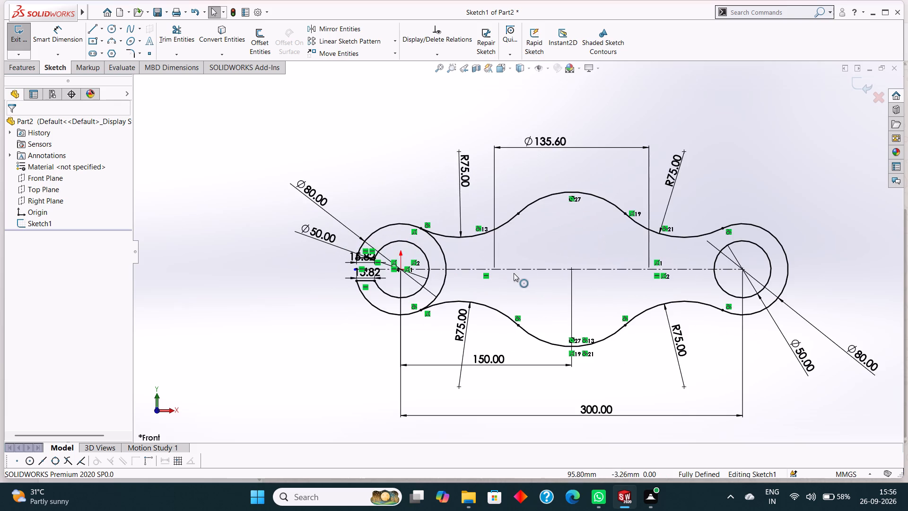
{"action": "scroll", "coordinate": [503, 273], "scroll_direction": "down", "scroll_amount": 2}
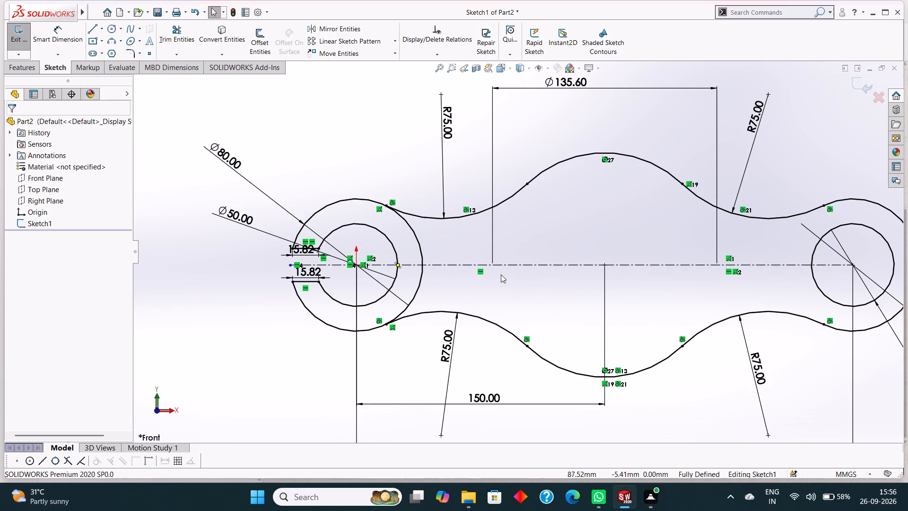
{"action": "scroll", "coordinate": [501, 274], "scroll_direction": "up", "scroll_amount": 3}
{"action": "scroll", "coordinate": [646, 286], "scroll_direction": "up", "scroll_amount": 1}
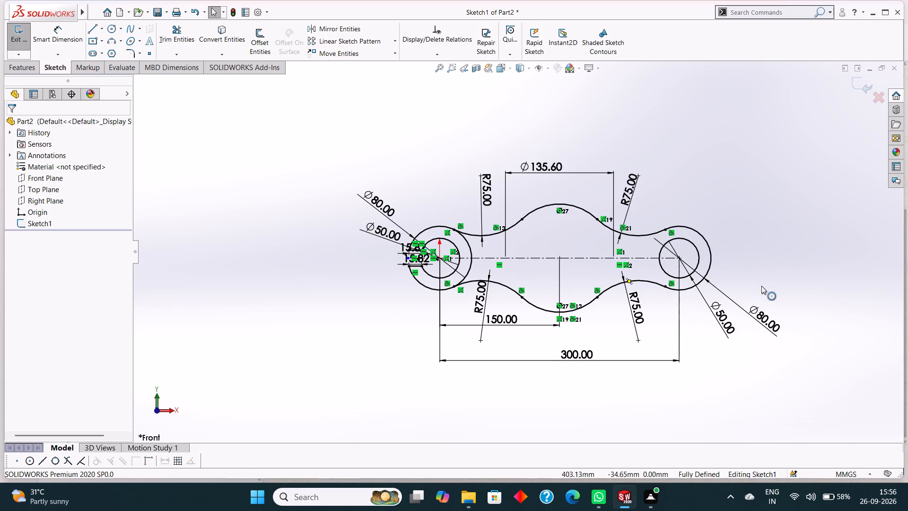
{"action": "scroll", "coordinate": [761, 286], "scroll_direction": "down", "scroll_amount": 2}
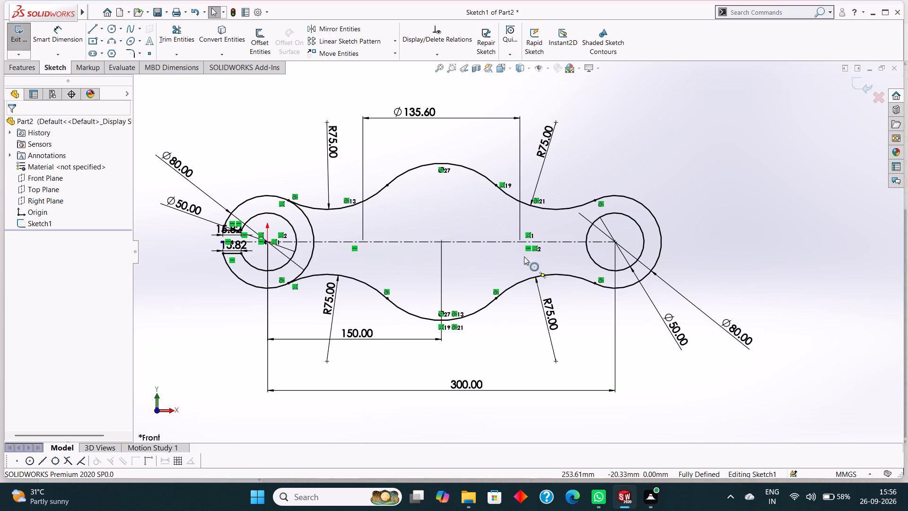
Draw a horizontal centerline about 68 mm long from the far circles' centre outward past the 80 mm circle.
{"action": "left_click", "coordinate": [104, 31]}
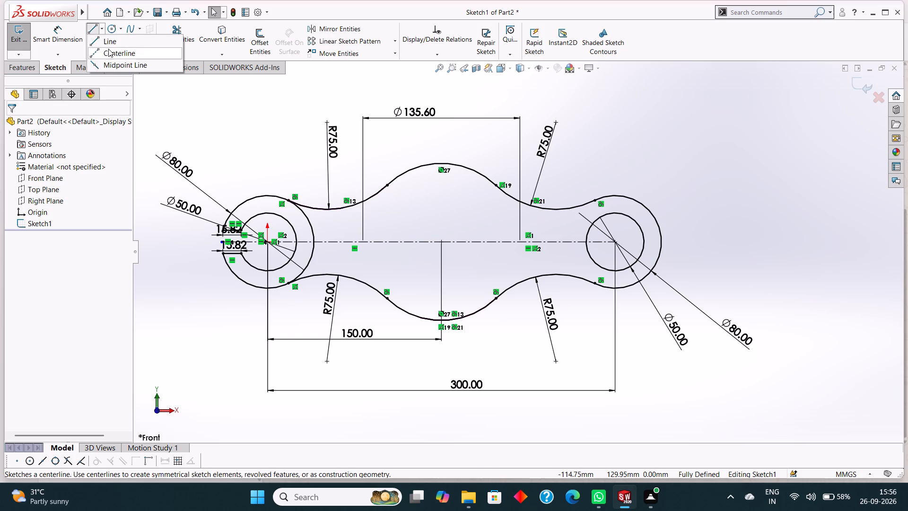
{"action": "left_click", "coordinate": [109, 52]}
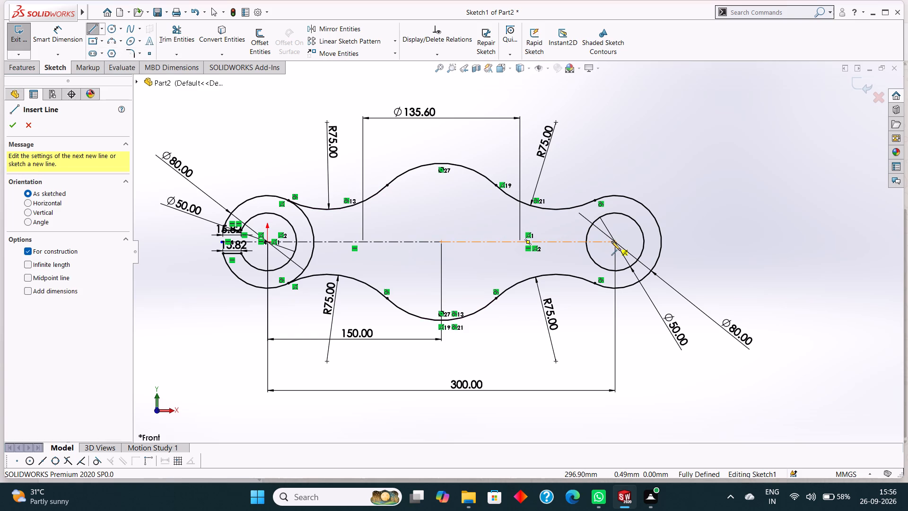
{"action": "left_click", "coordinate": [615, 241]}
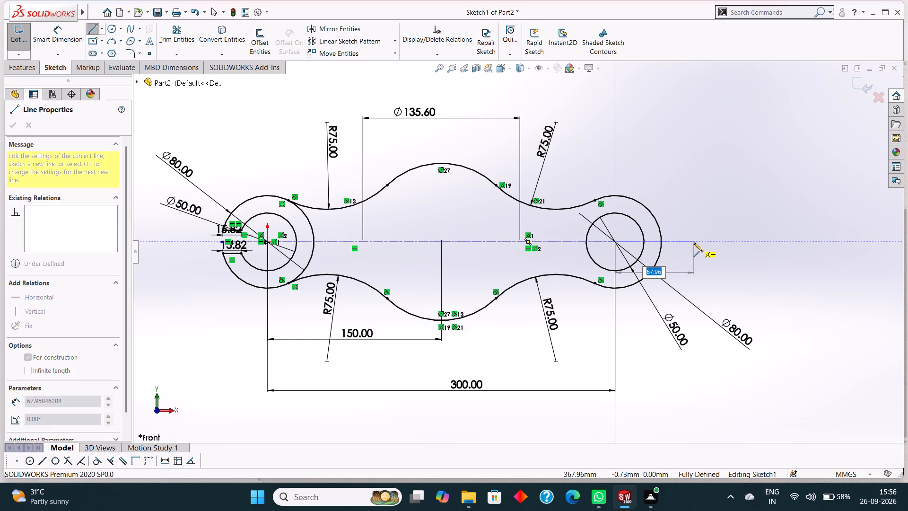
{"action": "left_click", "coordinate": [694, 243]}
{"action": "right_click", "coordinate": [726, 257]}
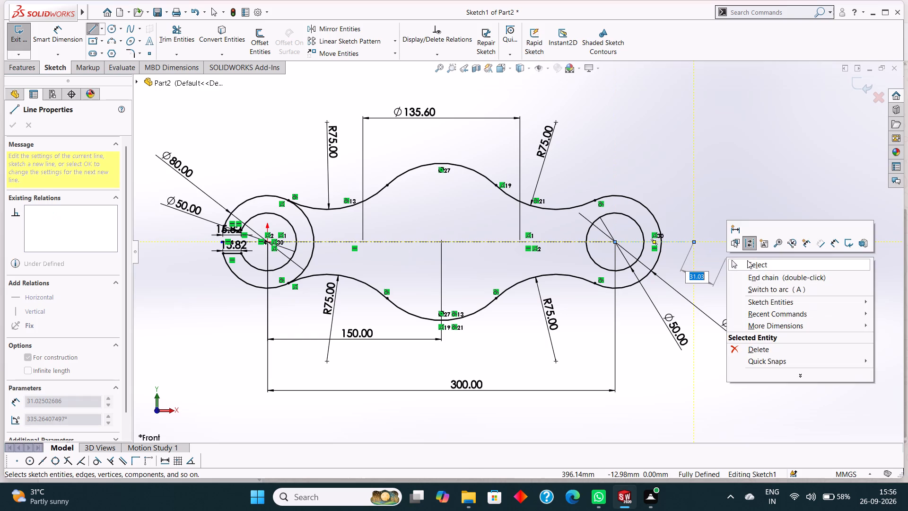
{"action": "left_click", "coordinate": [754, 265]}
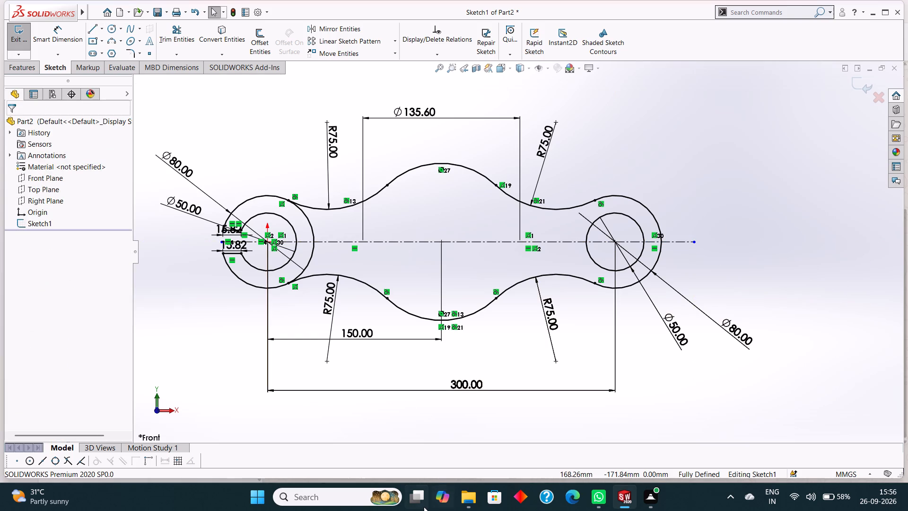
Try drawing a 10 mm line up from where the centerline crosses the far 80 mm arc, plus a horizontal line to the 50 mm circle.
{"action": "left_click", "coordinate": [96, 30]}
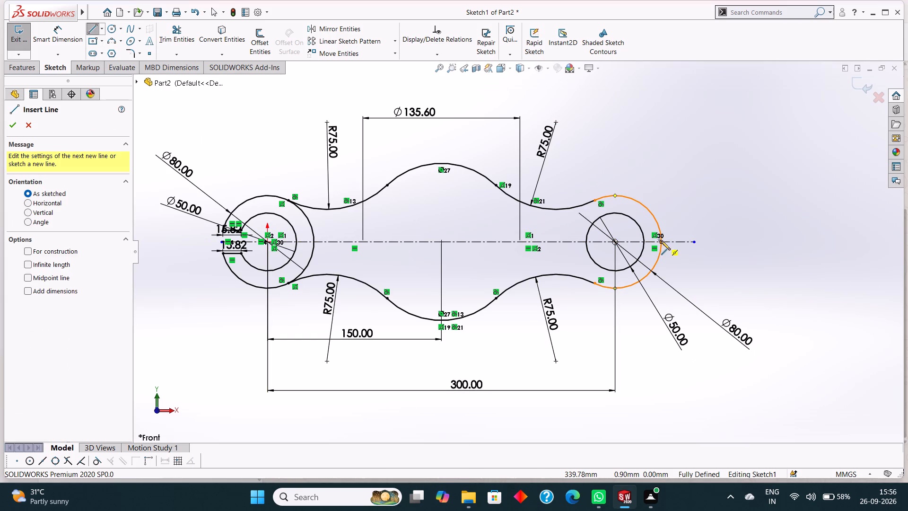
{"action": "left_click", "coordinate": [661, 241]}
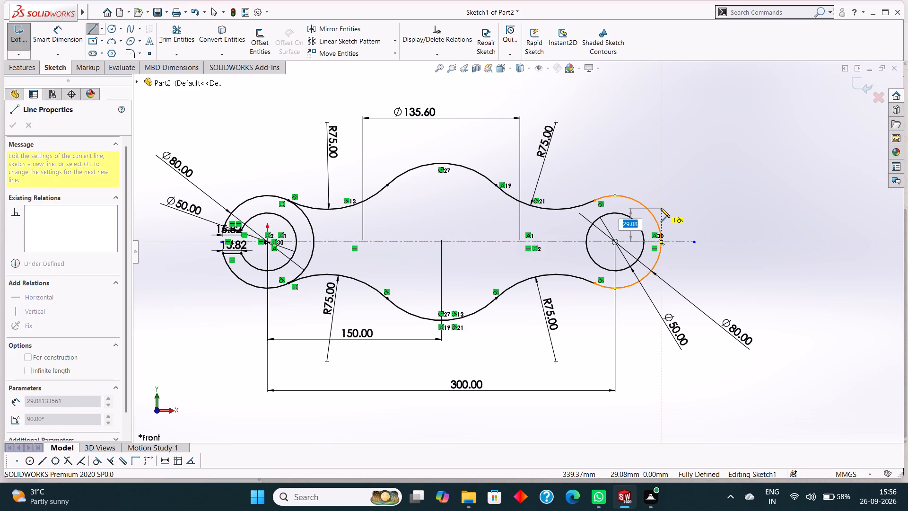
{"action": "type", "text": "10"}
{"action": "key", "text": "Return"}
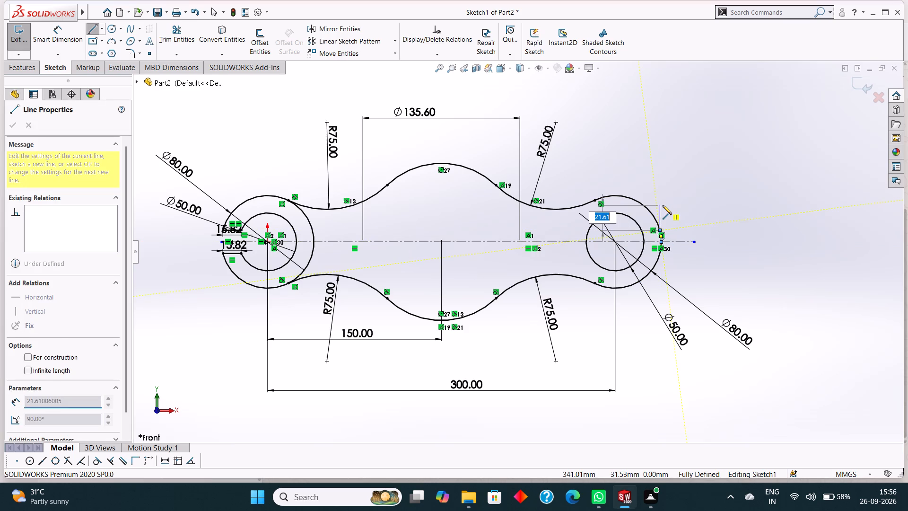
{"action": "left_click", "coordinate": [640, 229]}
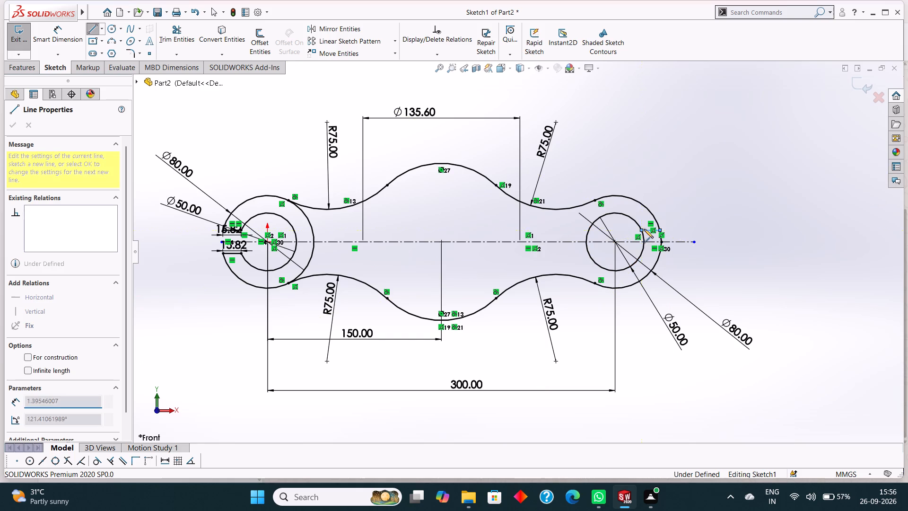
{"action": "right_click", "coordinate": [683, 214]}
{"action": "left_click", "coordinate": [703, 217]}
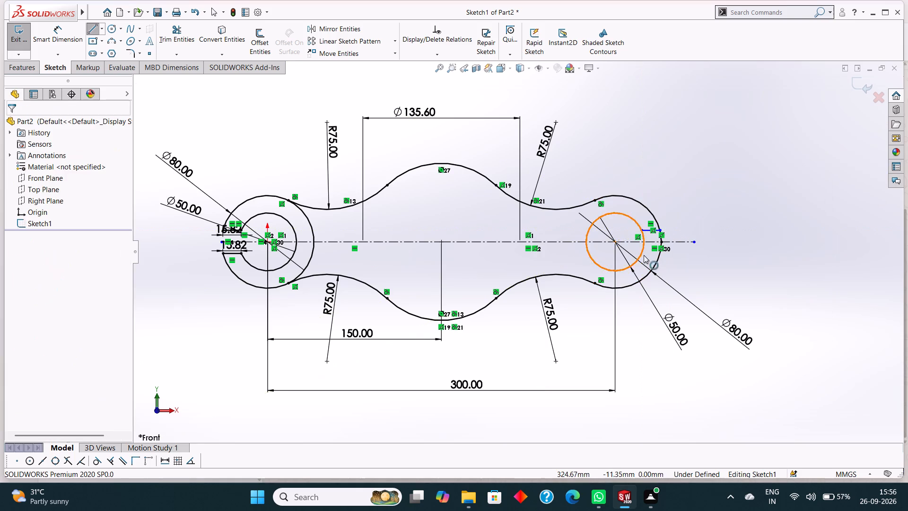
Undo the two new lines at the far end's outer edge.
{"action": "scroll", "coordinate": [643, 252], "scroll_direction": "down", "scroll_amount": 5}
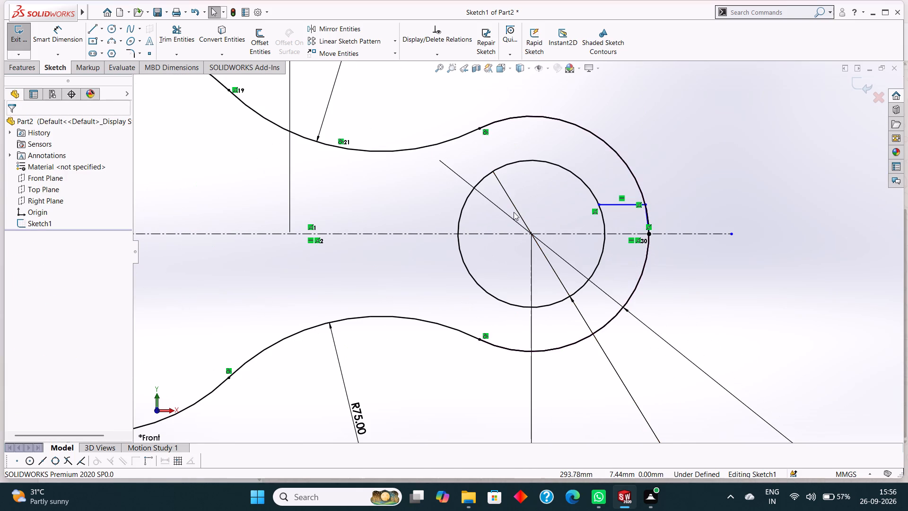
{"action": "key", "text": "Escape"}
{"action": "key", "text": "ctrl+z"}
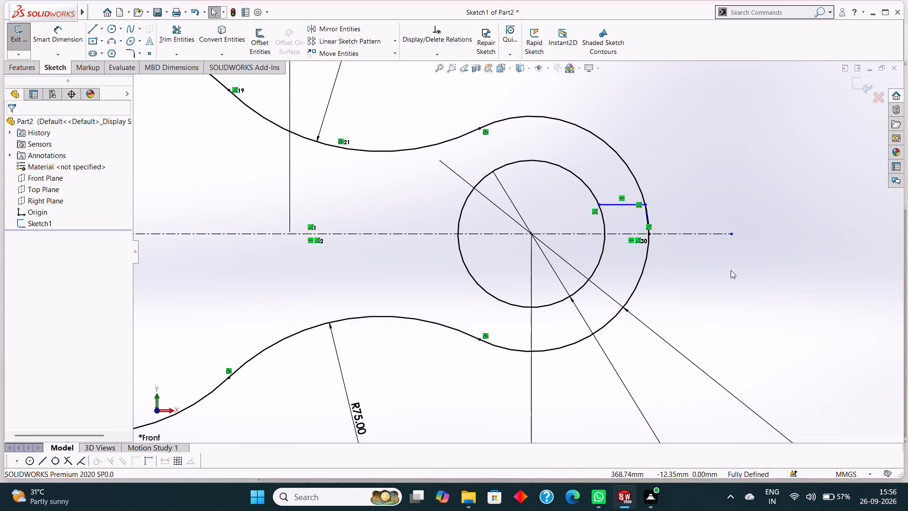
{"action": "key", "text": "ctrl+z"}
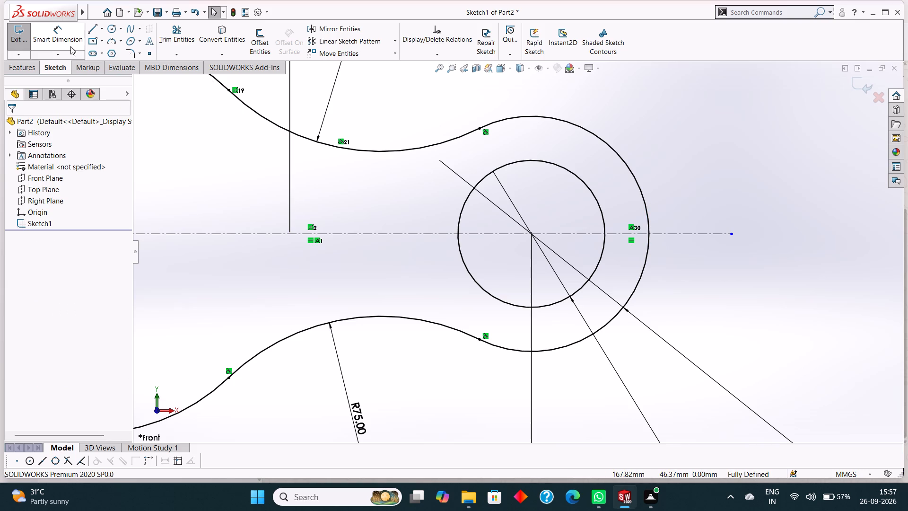
Draw a vertical 10 mm line up from the centerline's crossing with the far 80 mm arc, then a horizontal line to the 50 mm circle.
{"action": "left_click", "coordinate": [97, 28]}
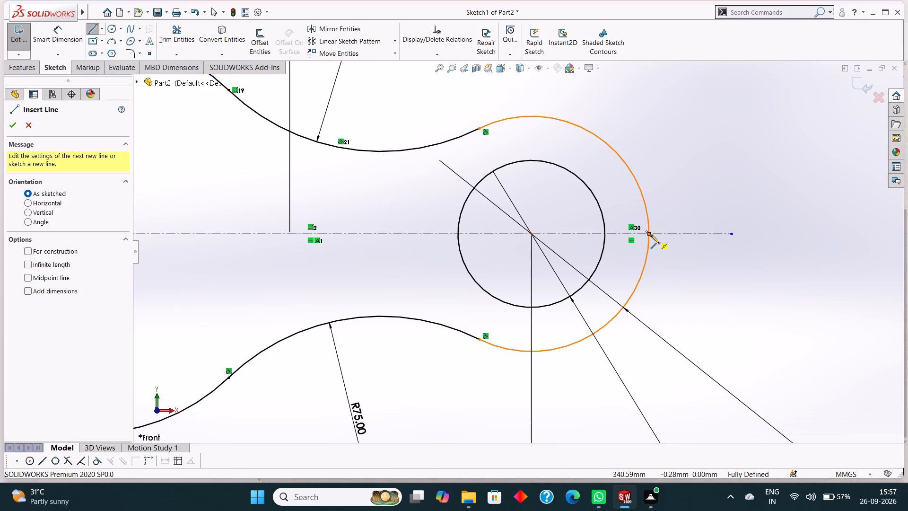
{"action": "left_click", "coordinate": [650, 235]}
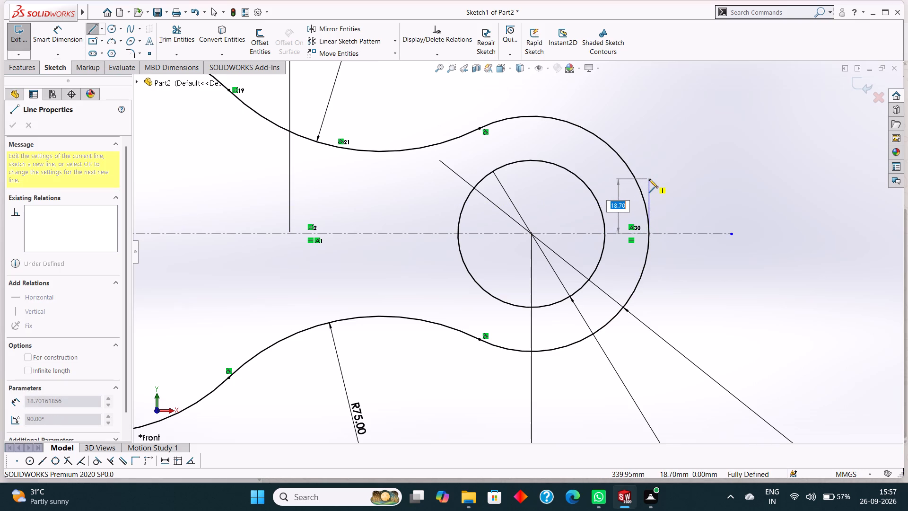
{"action": "type", "text": "10"}
{"action": "key", "text": "Return"}
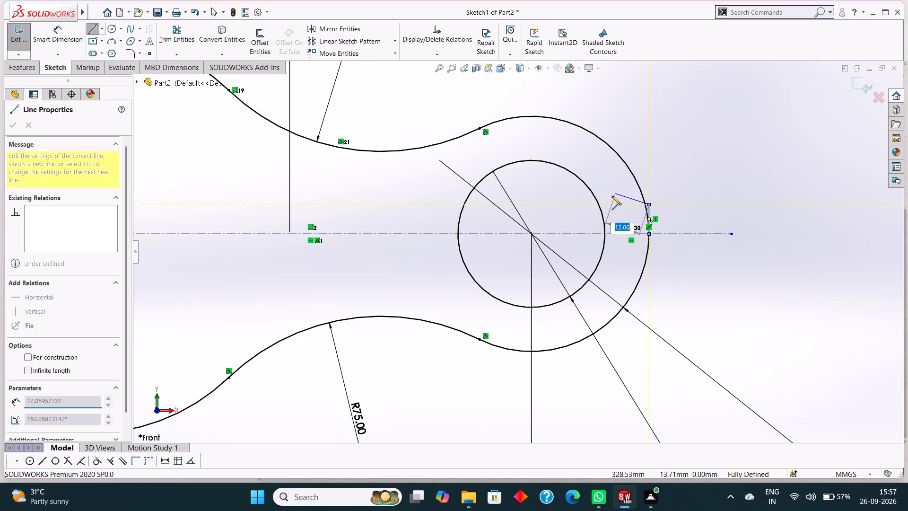
{"action": "left_click", "coordinate": [598, 204]}
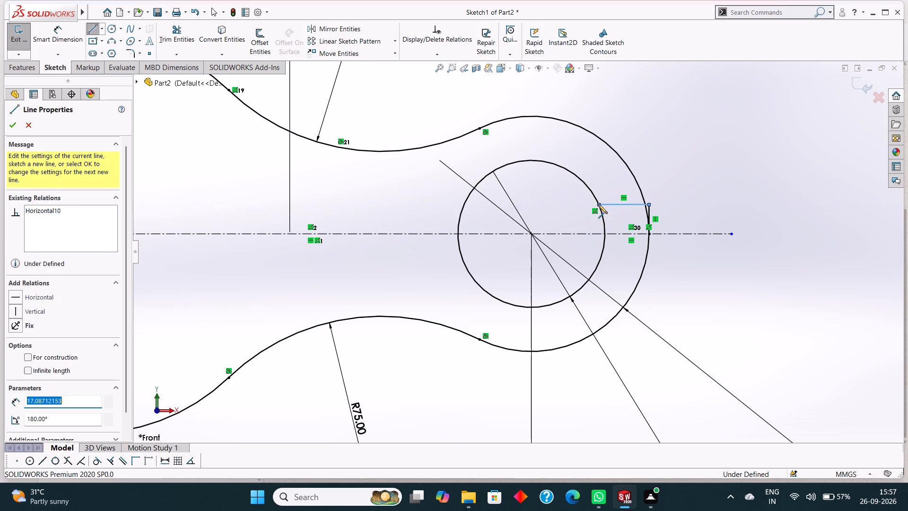
{"action": "right_click", "coordinate": [612, 253]}
{"action": "left_click", "coordinate": [634, 260]}
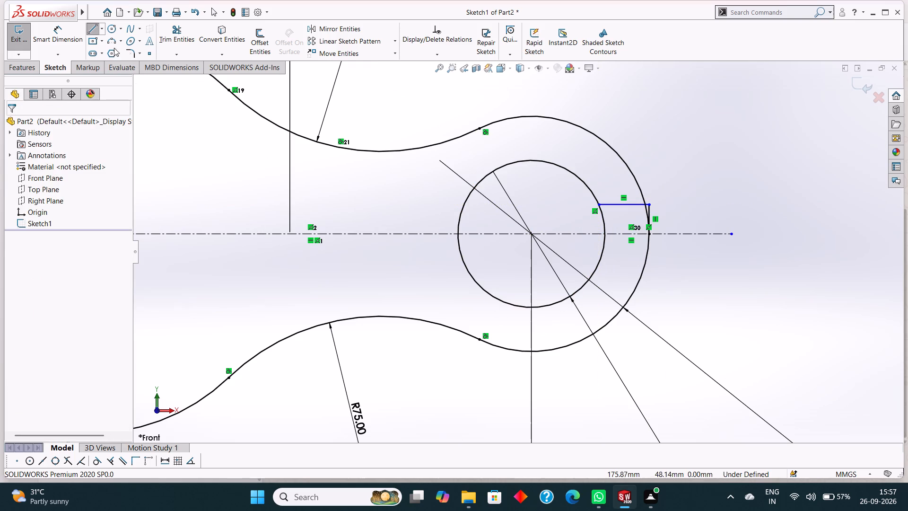
Draw a vertical 10 mm line down from the centerline's crossing with the far 80 mm arc, then a horizontal line about 17 mm to the 50 mm circle.
{"action": "left_click", "coordinate": [91, 28]}
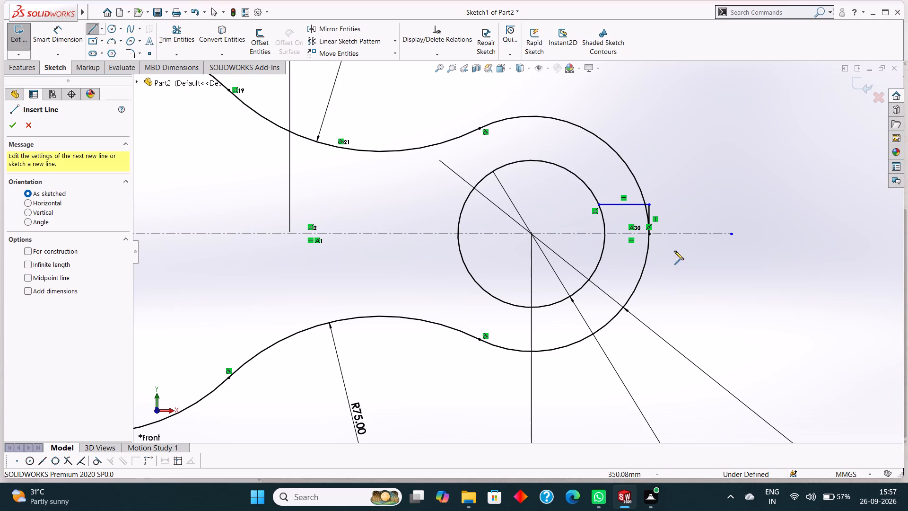
{"action": "left_click", "coordinate": [650, 233]}
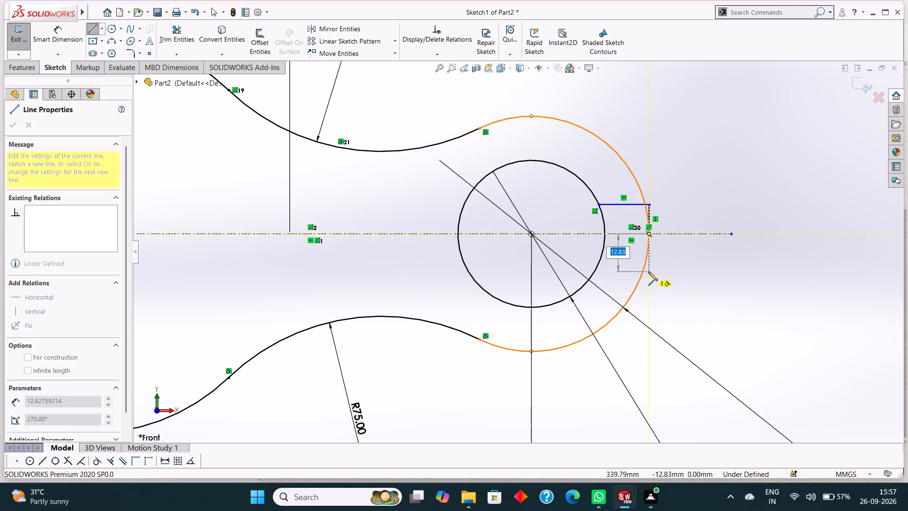
{"action": "type", "text": "10"}
{"action": "key", "text": "Return"}
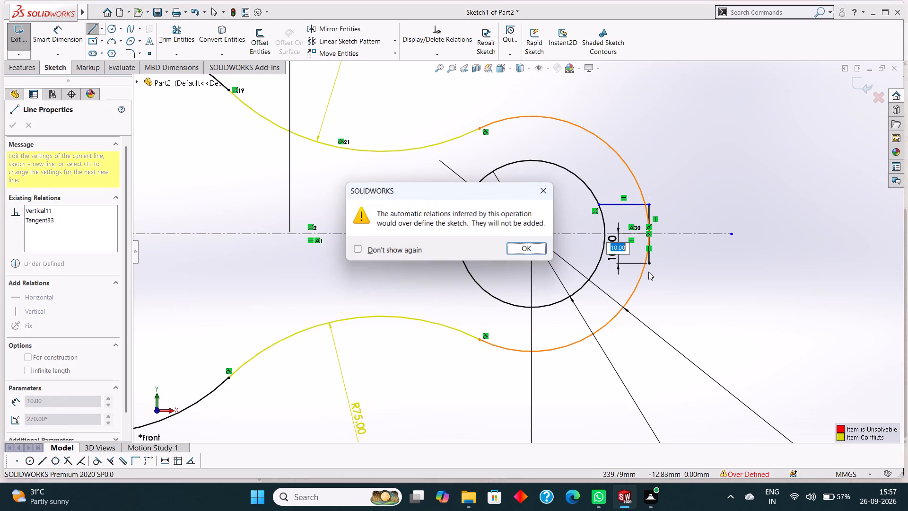
{"action": "left_click", "coordinate": [541, 185]}
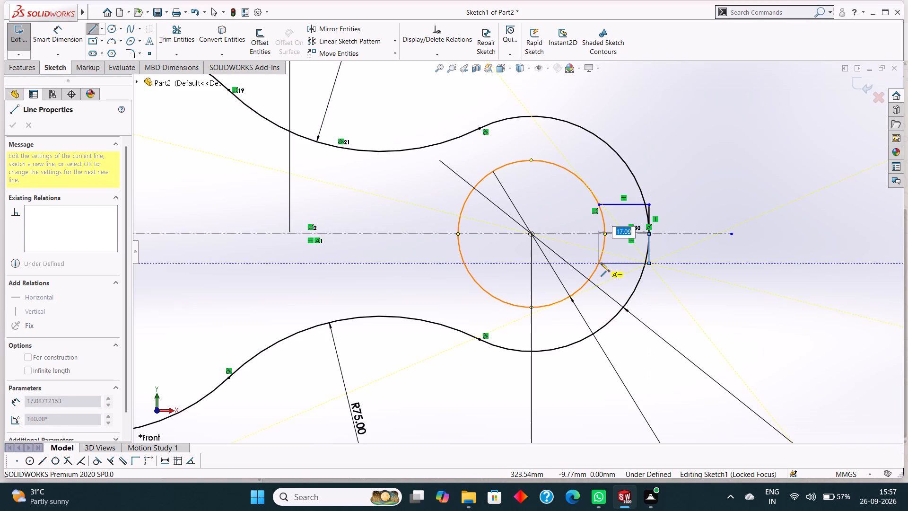
{"action": "left_click", "coordinate": [598, 263]}
{"action": "right_click", "coordinate": [612, 272]}
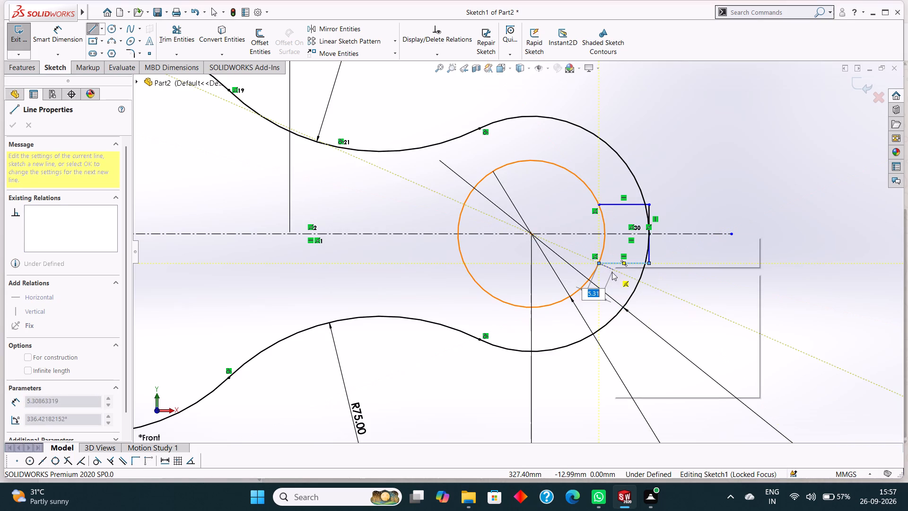
{"action": "left_click", "coordinate": [632, 278]}
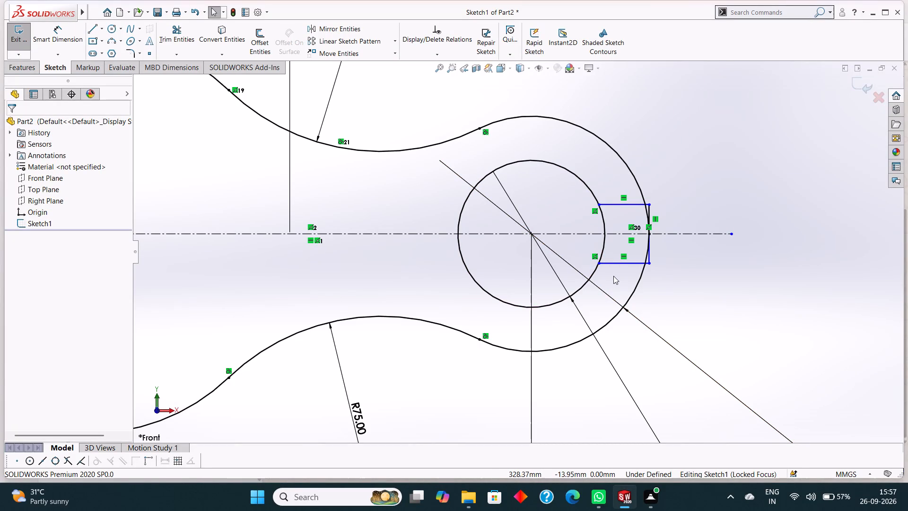
{"action": "key", "text": "Escape"}
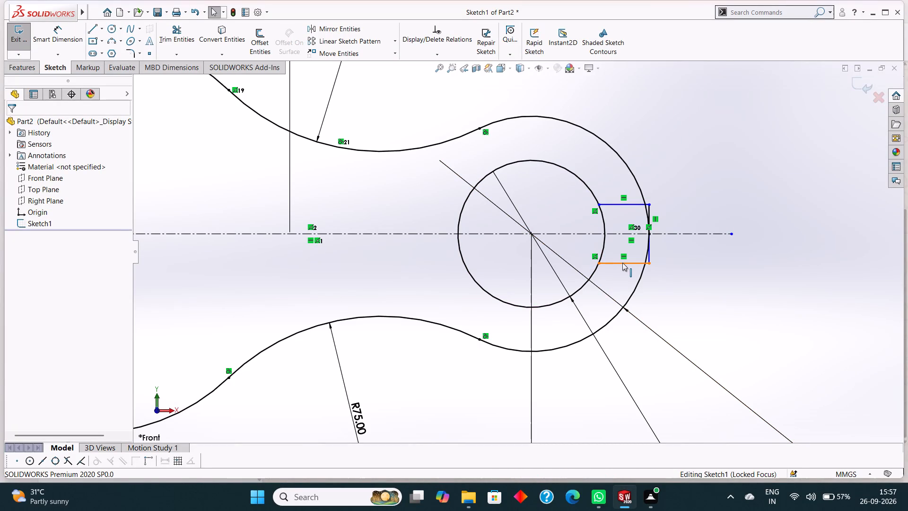
Delete the two horizontal lines that end on the far 50 mm circle.
{"action": "right_click", "coordinate": [622, 263]}
{"action": "left_click", "coordinate": [650, 413]}
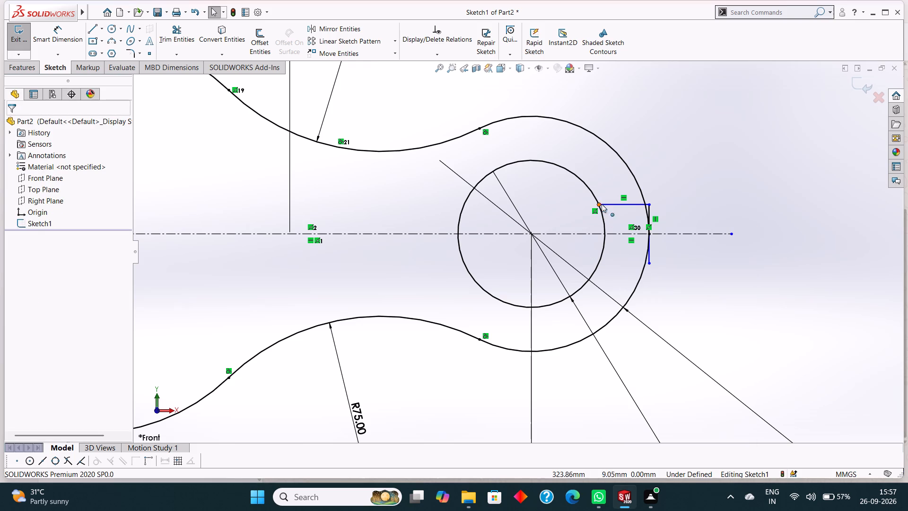
{"action": "right_click", "coordinate": [608, 204]}
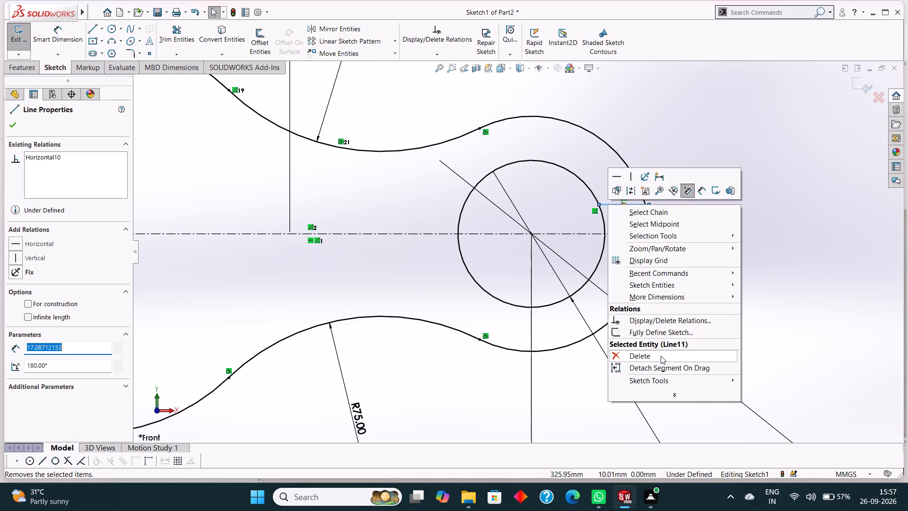
{"action": "left_click", "coordinate": [661, 356]}
Close a rectangle from the outer vertical lines' free ends with horizontal lines about 25 mm long and a vertical side inside the 50 mm circle.
{"action": "left_click", "coordinate": [97, 26]}
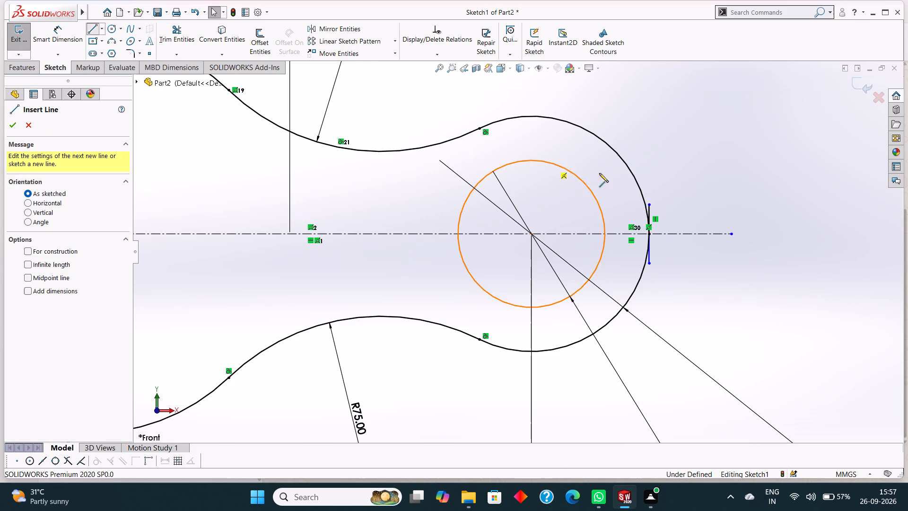
{"action": "left_click", "coordinate": [650, 204]}
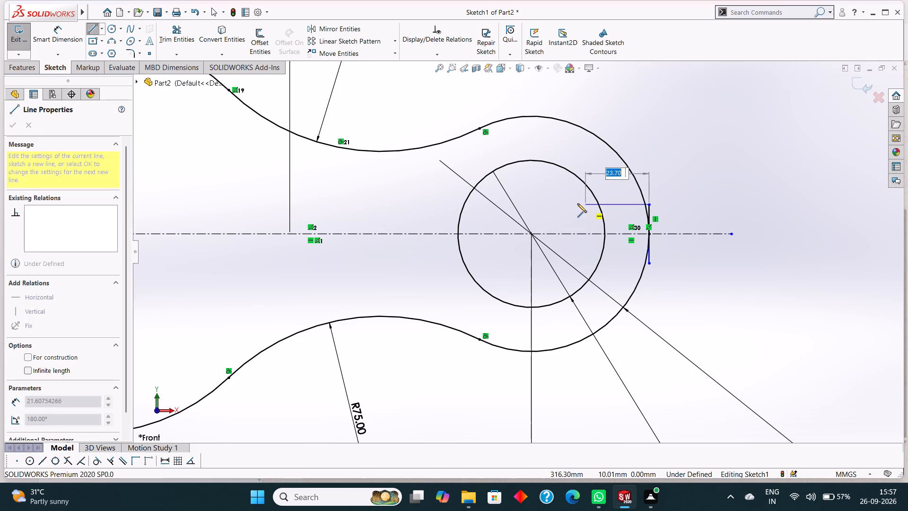
{"action": "left_click", "coordinate": [575, 202]}
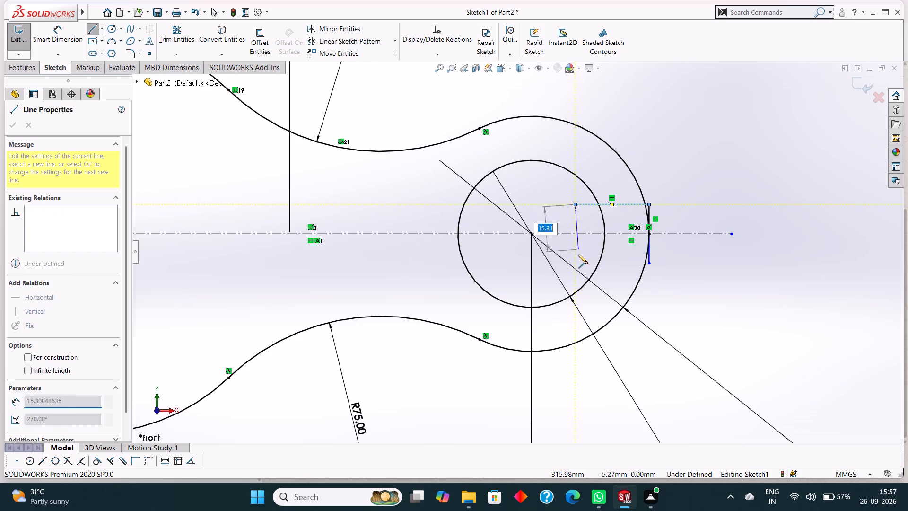
{"action": "left_click", "coordinate": [576, 263]}
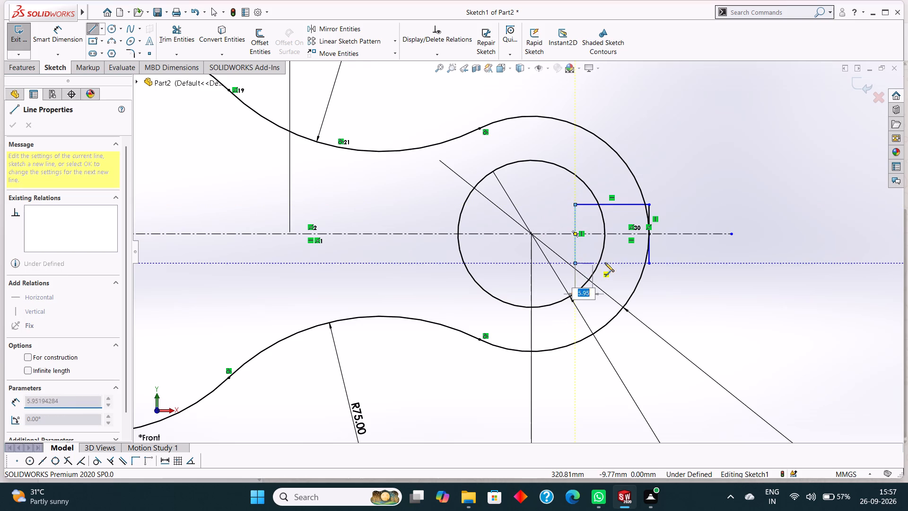
{"action": "left_click", "coordinate": [648, 264]}
{"action": "right_click", "coordinate": [685, 279]}
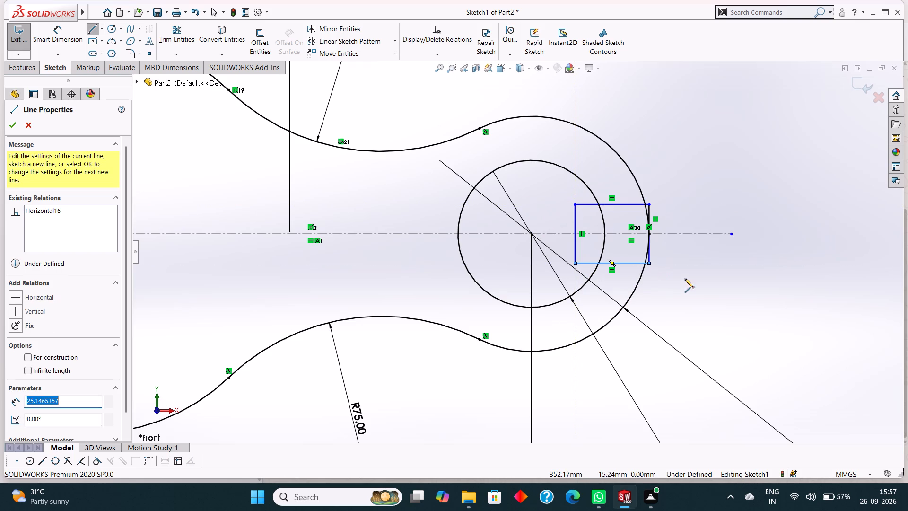
{"action": "left_click", "coordinate": [707, 289]}
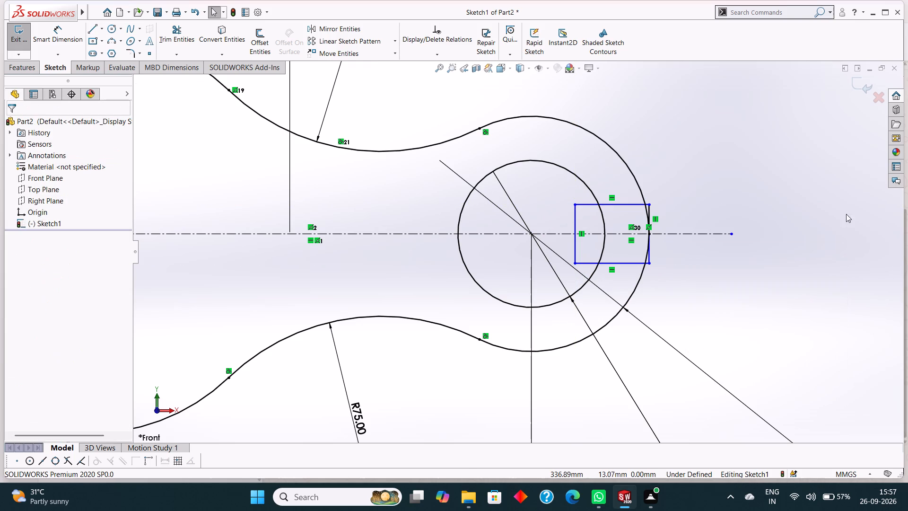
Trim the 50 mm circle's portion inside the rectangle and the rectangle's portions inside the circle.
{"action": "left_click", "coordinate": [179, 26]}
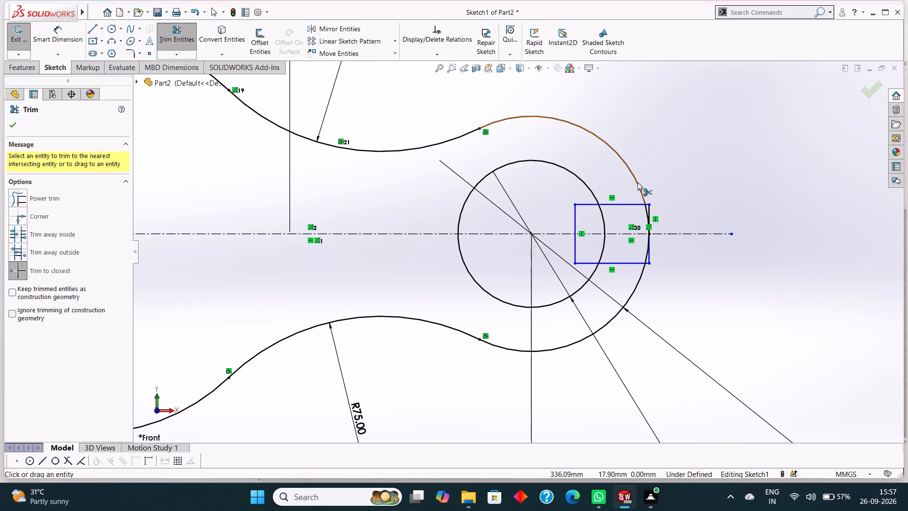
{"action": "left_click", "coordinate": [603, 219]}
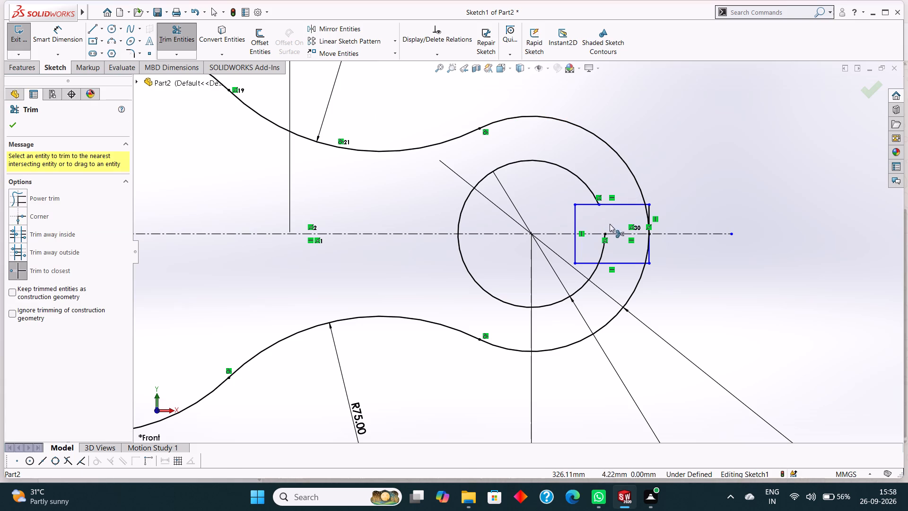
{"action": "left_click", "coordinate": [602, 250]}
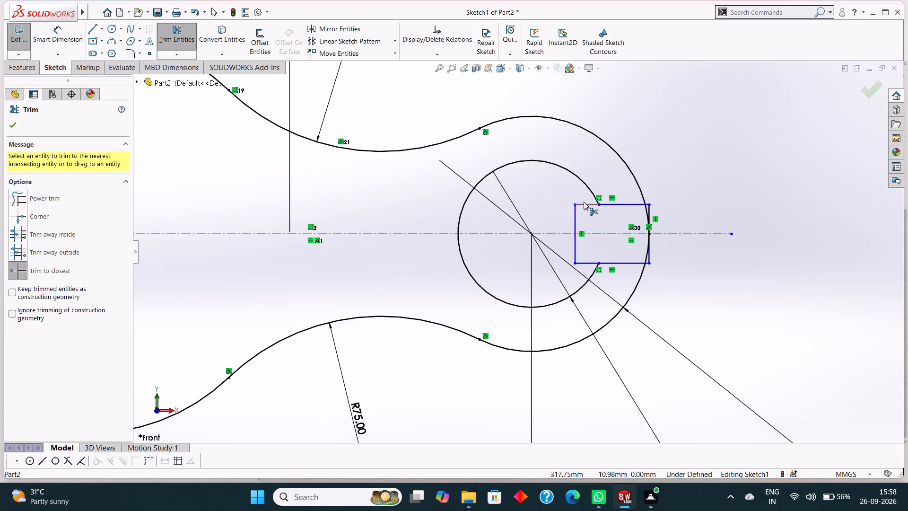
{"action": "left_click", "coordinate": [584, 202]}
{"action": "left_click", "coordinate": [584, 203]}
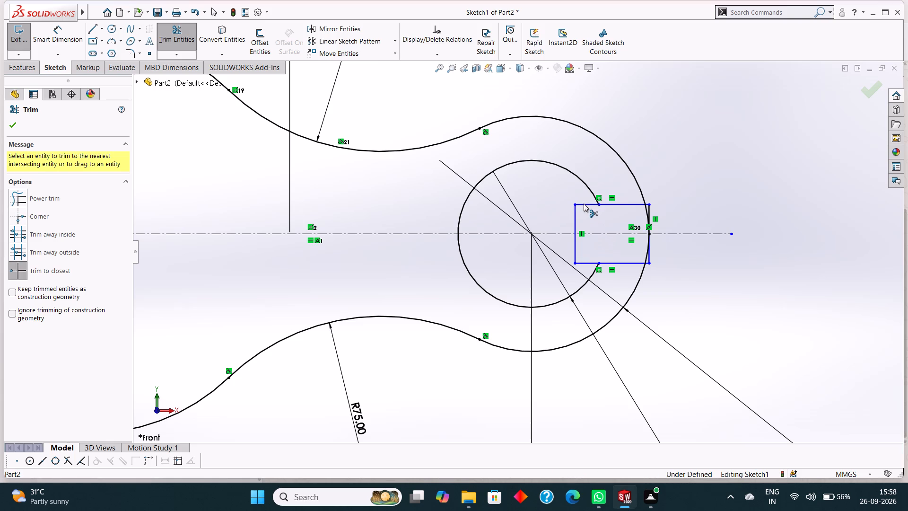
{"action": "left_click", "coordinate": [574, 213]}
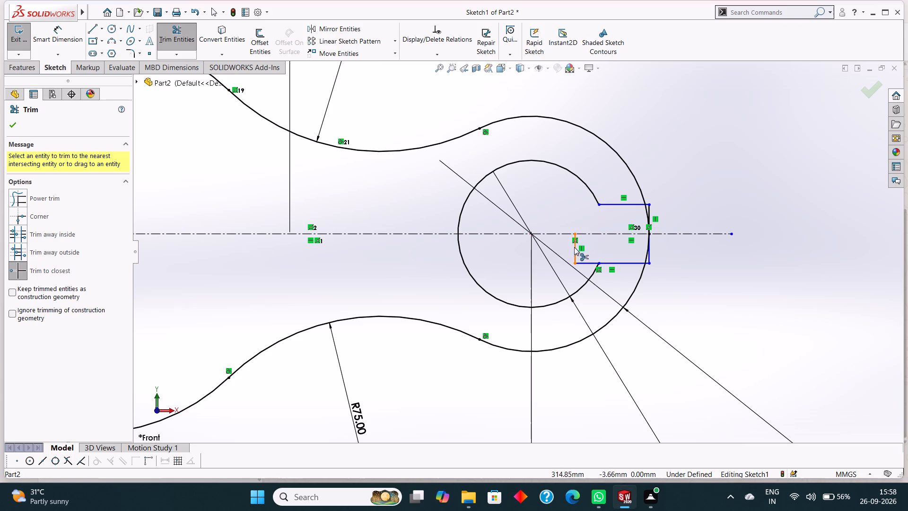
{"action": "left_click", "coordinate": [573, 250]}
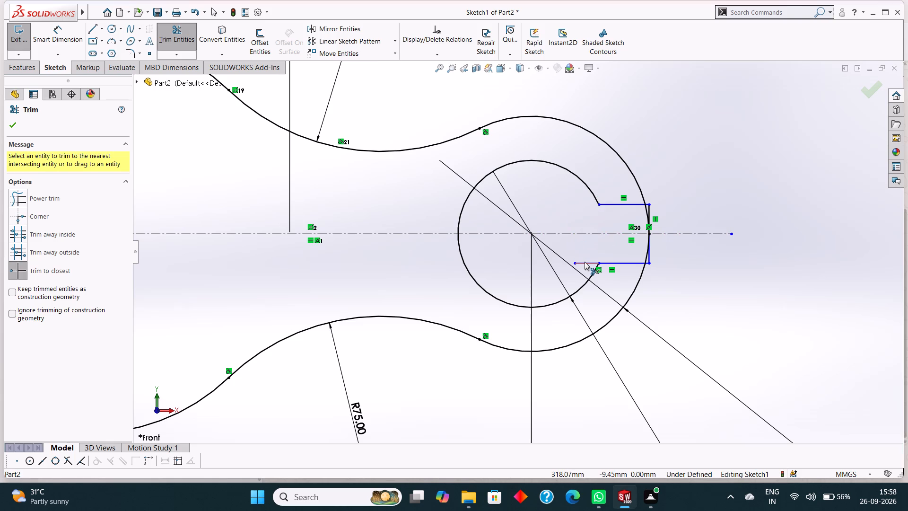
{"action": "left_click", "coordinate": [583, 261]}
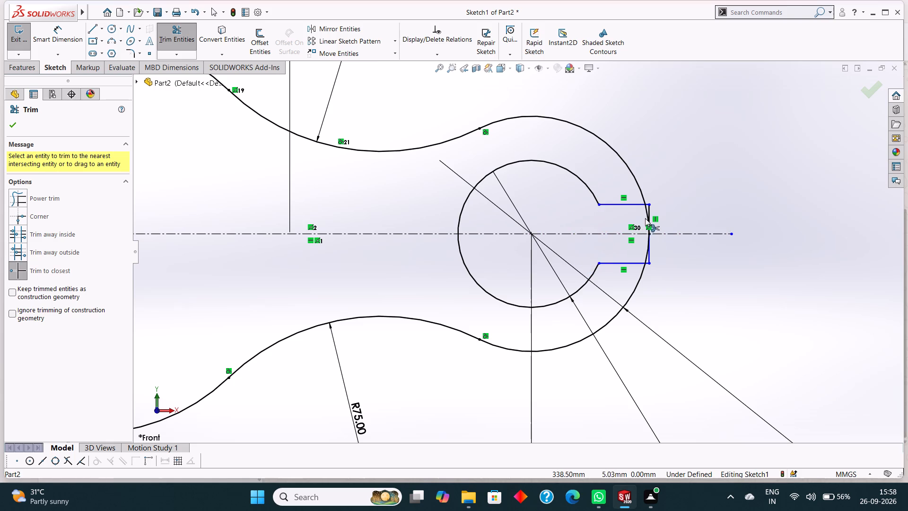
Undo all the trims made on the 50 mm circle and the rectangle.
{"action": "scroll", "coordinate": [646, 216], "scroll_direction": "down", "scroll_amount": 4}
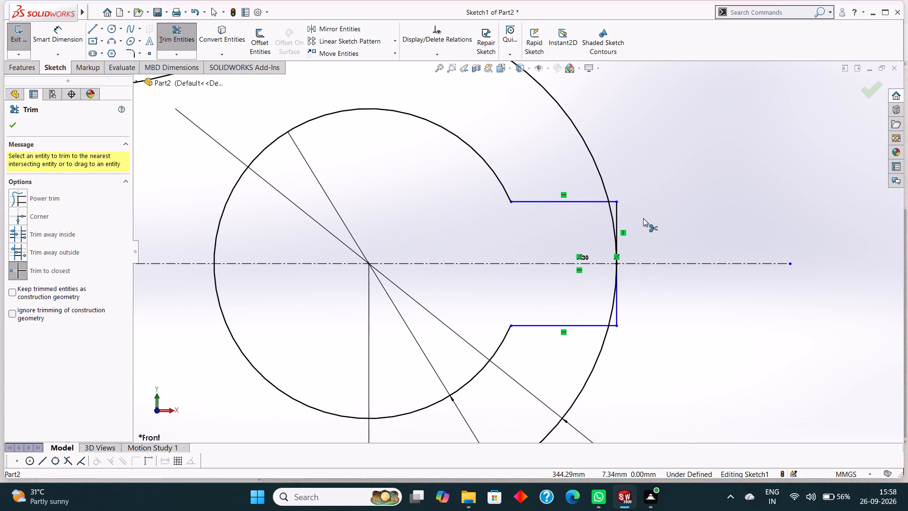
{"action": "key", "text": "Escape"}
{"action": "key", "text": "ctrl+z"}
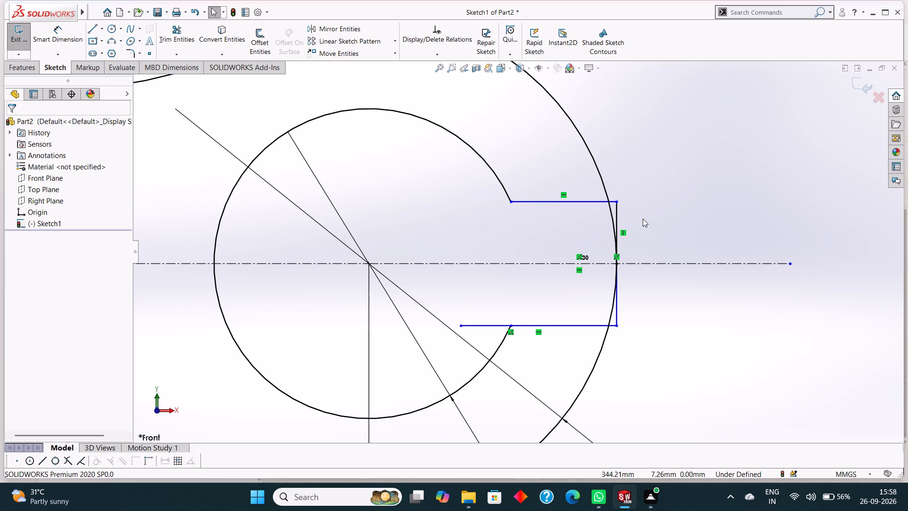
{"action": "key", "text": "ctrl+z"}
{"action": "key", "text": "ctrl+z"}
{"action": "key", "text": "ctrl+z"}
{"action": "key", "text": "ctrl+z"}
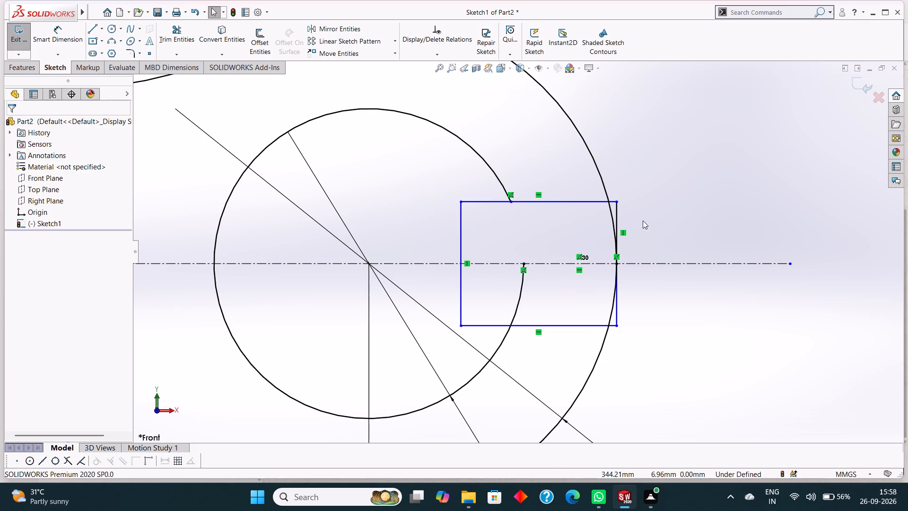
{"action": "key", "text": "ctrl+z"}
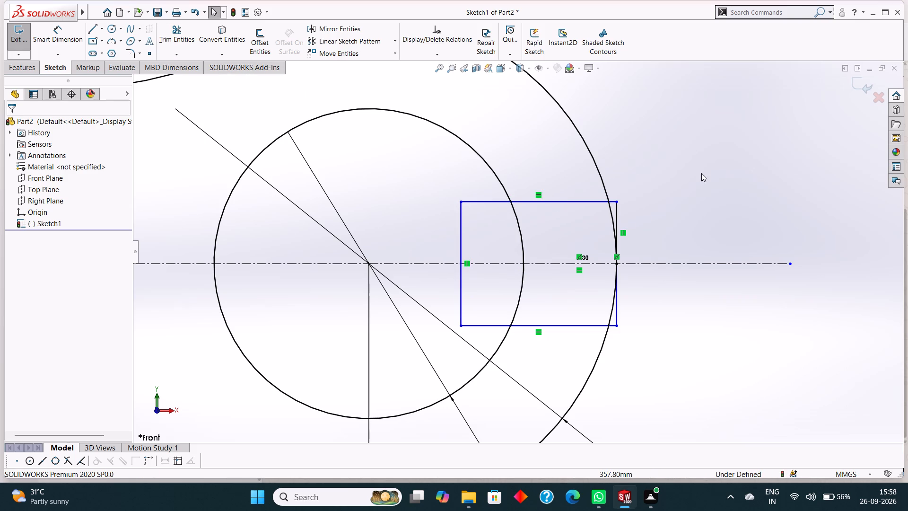
Trim away only the rectangle's portions inside the far 50 mm circle, keeping the circle whole.
{"action": "left_click", "coordinate": [169, 29]}
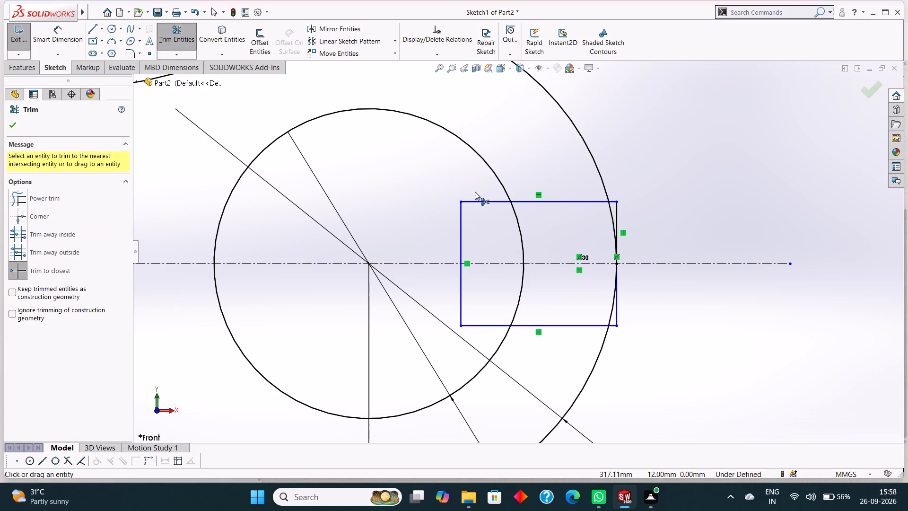
{"action": "left_click", "coordinate": [477, 199]}
{"action": "left_click", "coordinate": [483, 204]}
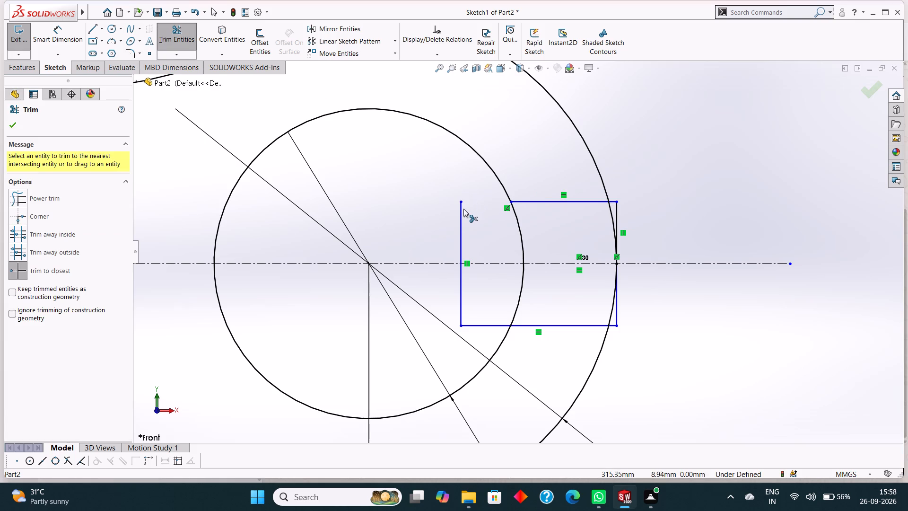
{"action": "left_click", "coordinate": [459, 210]}
{"action": "left_click", "coordinate": [459, 286]}
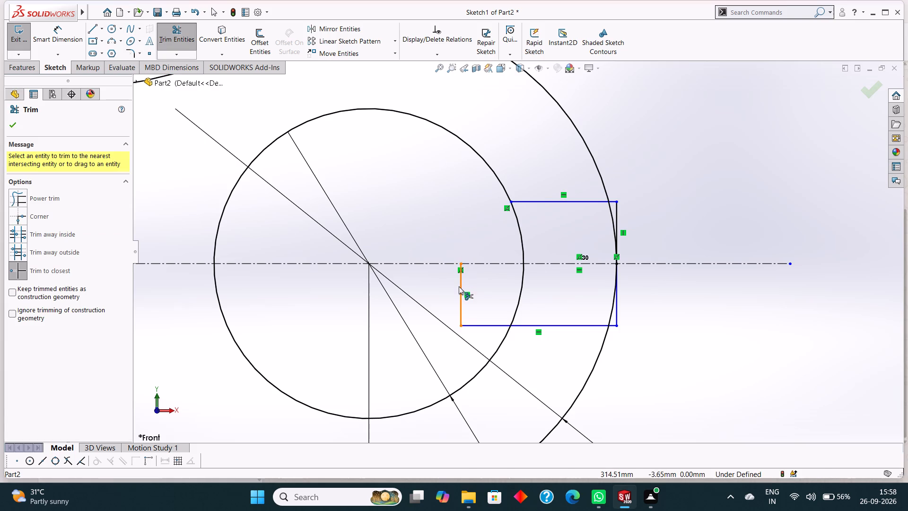
{"action": "left_click", "coordinate": [480, 325]}
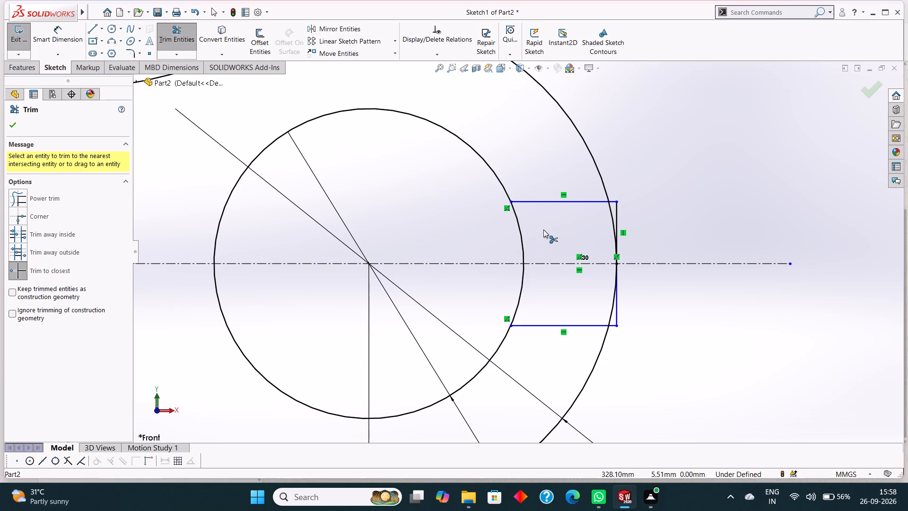
Trim the rectangle's vertical side, the far 80 mm circle's arc between the horizontal lines, and the line ends overhanging that circle.
{"action": "scroll", "coordinate": [611, 215], "scroll_direction": "down", "scroll_amount": 4}
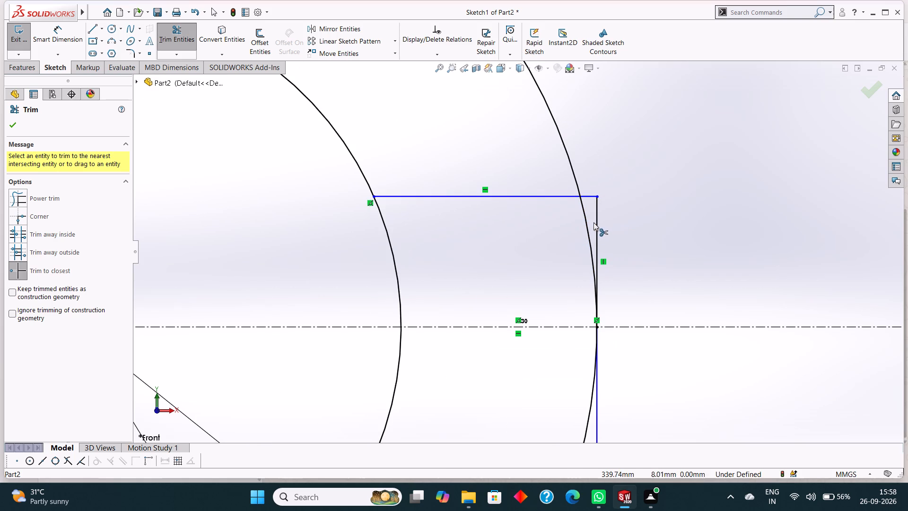
{"action": "left_click", "coordinate": [596, 219]}
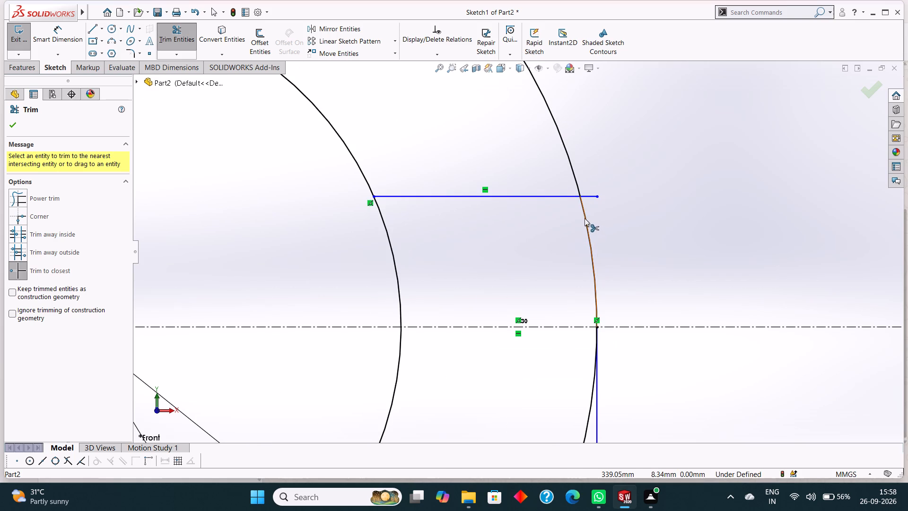
{"action": "left_click", "coordinate": [585, 218]}
{"action": "left_click", "coordinate": [477, 257]}
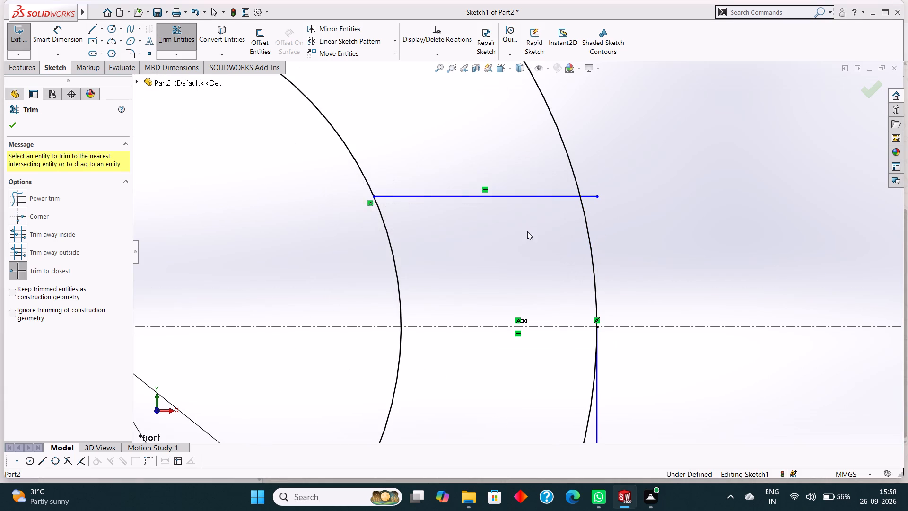
{"action": "left_click", "coordinate": [586, 195]}
{"action": "scroll", "coordinate": [605, 237], "scroll_direction": "up", "scroll_amount": 3}
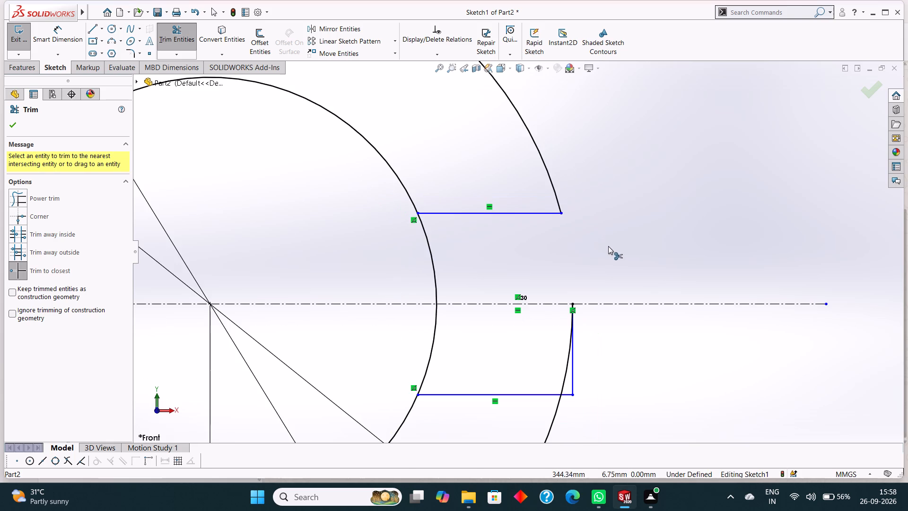
{"action": "scroll", "coordinate": [607, 351], "scroll_direction": "down", "scroll_amount": 3}
{"action": "scroll", "coordinate": [600, 352], "scroll_direction": "up", "scroll_amount": 4}
{"action": "left_click", "coordinate": [526, 317]}
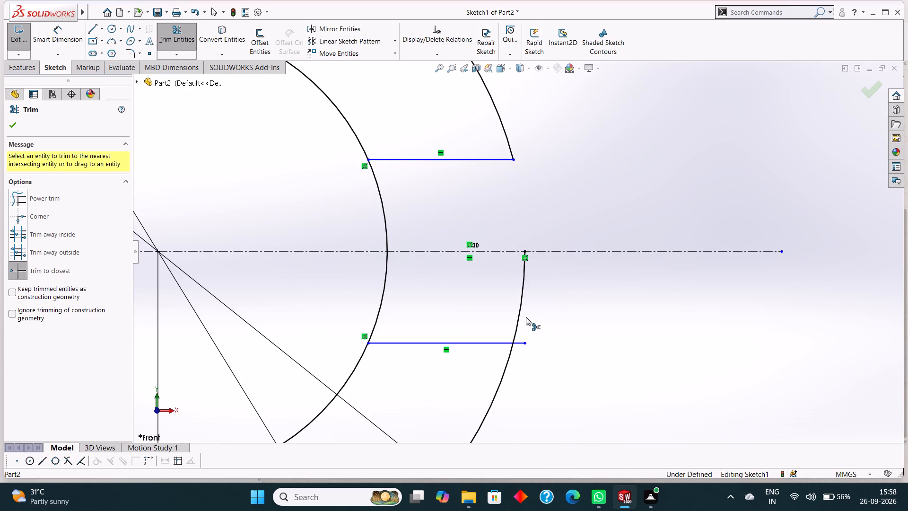
{"action": "left_click", "coordinate": [520, 305]}
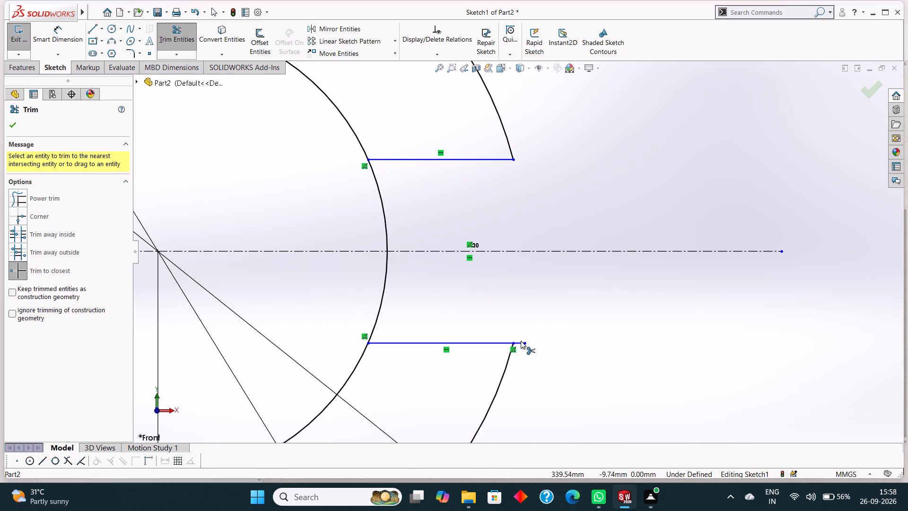
{"action": "left_click", "coordinate": [521, 344]}
{"action": "scroll", "coordinate": [547, 333], "scroll_direction": "up", "scroll_amount": 10}
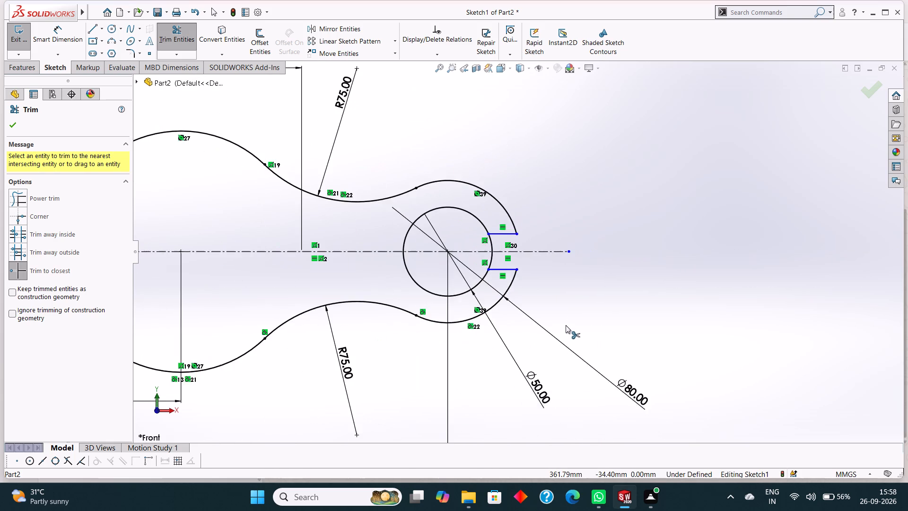
{"action": "scroll", "coordinate": [566, 325], "scroll_direction": "up", "scroll_amount": 2}
{"action": "left_click", "coordinate": [15, 123]}
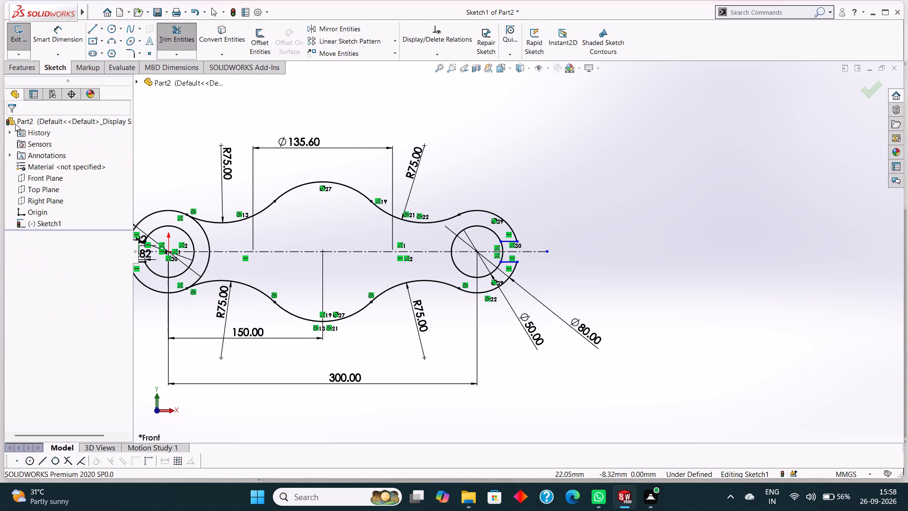
Dimension the lengths of both horizontal slot lines at the far end, accepting their existing values.
{"action": "scroll", "coordinate": [435, 224], "scroll_direction": "up", "scroll_amount": 3}
{"action": "scroll", "coordinate": [419, 241], "scroll_direction": "down", "scroll_amount": 2}
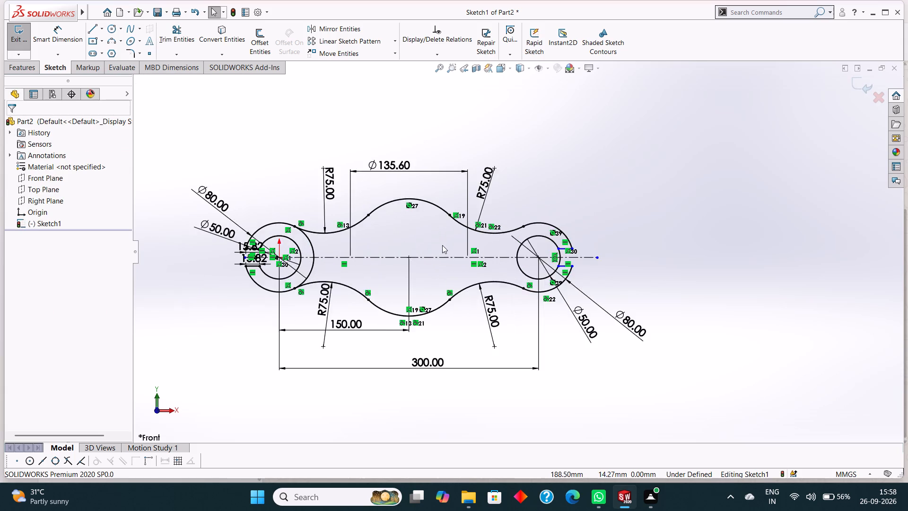
{"action": "scroll", "coordinate": [442, 245], "scroll_direction": "down", "scroll_amount": 1}
{"action": "scroll", "coordinate": [467, 248], "scroll_direction": "up", "scroll_amount": 3}
{"action": "scroll", "coordinate": [417, 255], "scroll_direction": "down", "scroll_amount": 2}
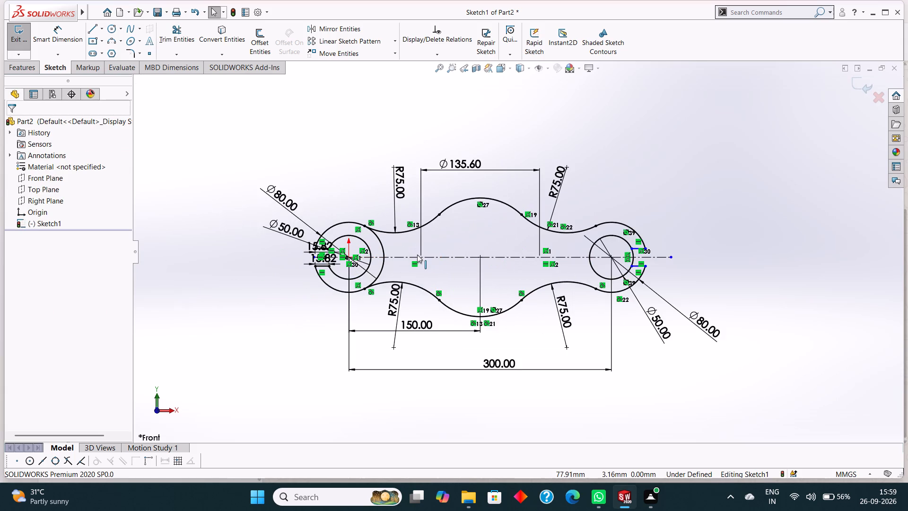
{"action": "scroll", "coordinate": [424, 254], "scroll_direction": "down", "scroll_amount": 2}
{"action": "left_click", "coordinate": [54, 31]}
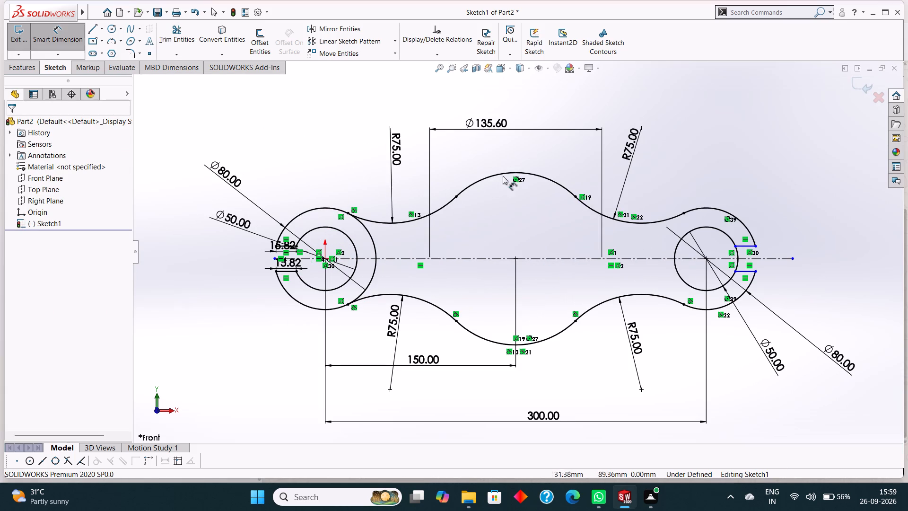
{"action": "scroll", "coordinate": [743, 245], "scroll_direction": "down", "scroll_amount": 5}
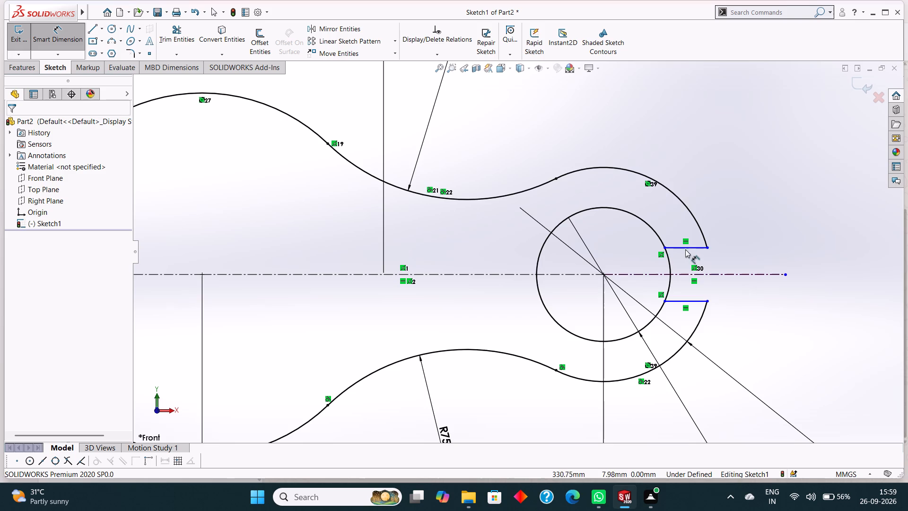
{"action": "left_click", "coordinate": [684, 244]}
{"action": "left_click", "coordinate": [685, 249]}
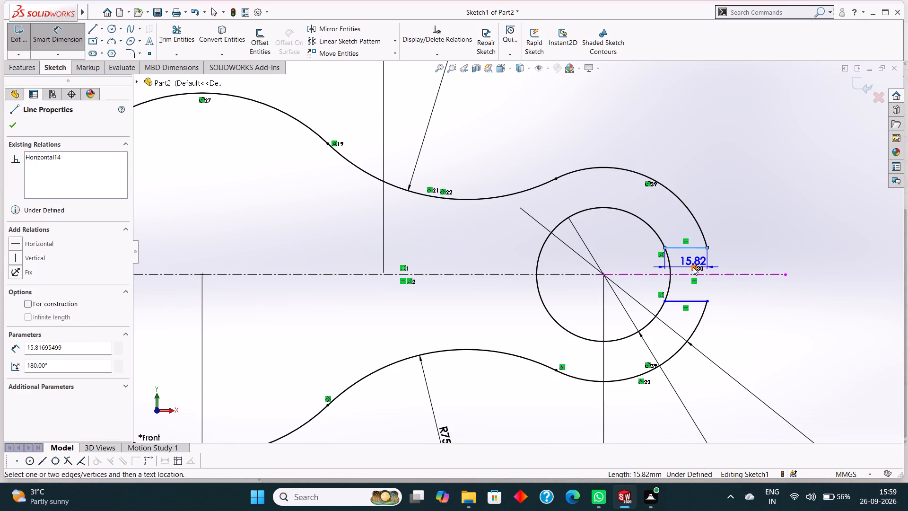
{"action": "left_click", "coordinate": [693, 267]}
{"action": "left_click", "coordinate": [687, 263]}
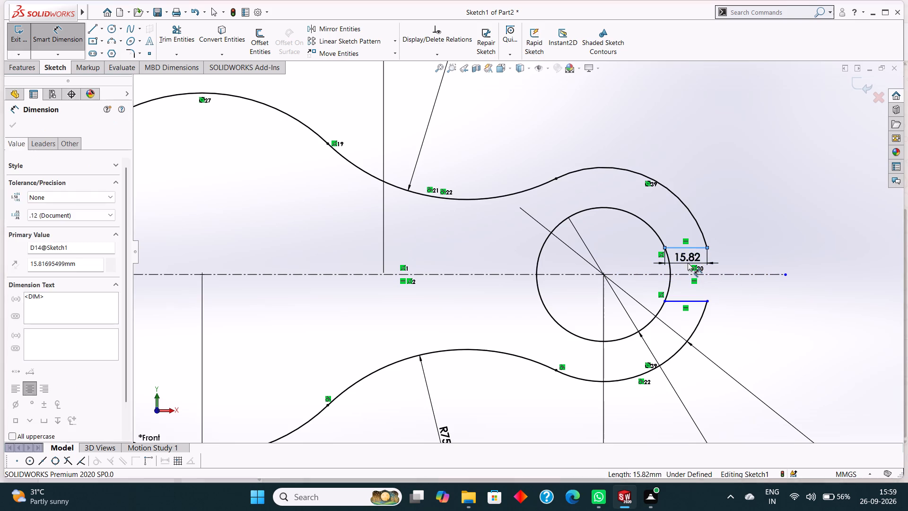
{"action": "left_click", "coordinate": [648, 244]}
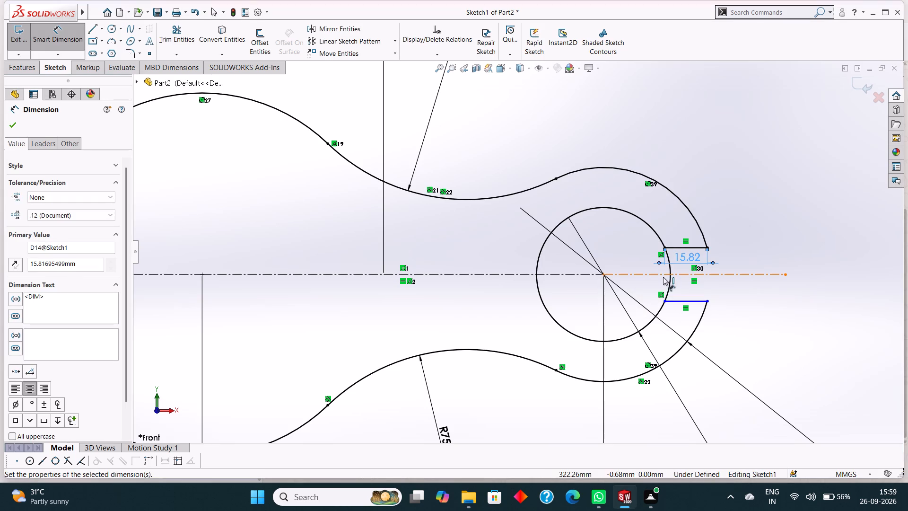
{"action": "left_click", "coordinate": [675, 300]}
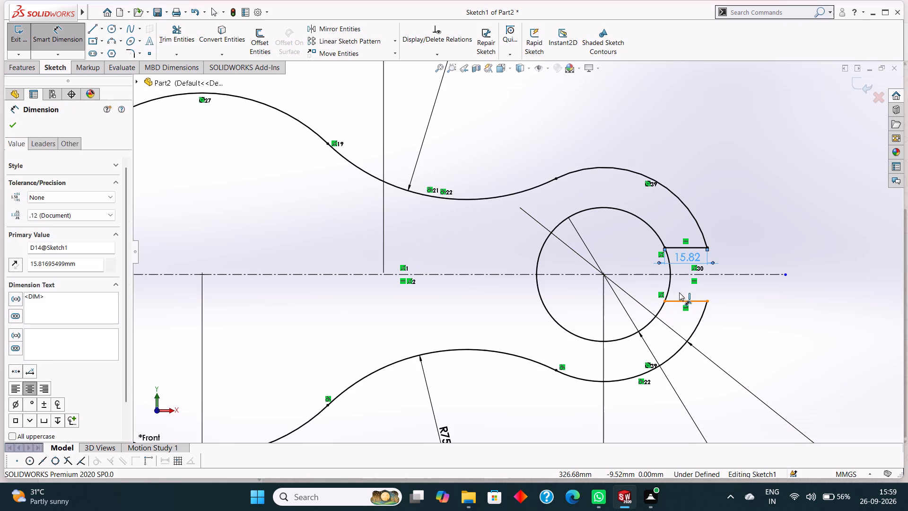
{"action": "left_click", "coordinate": [682, 289]}
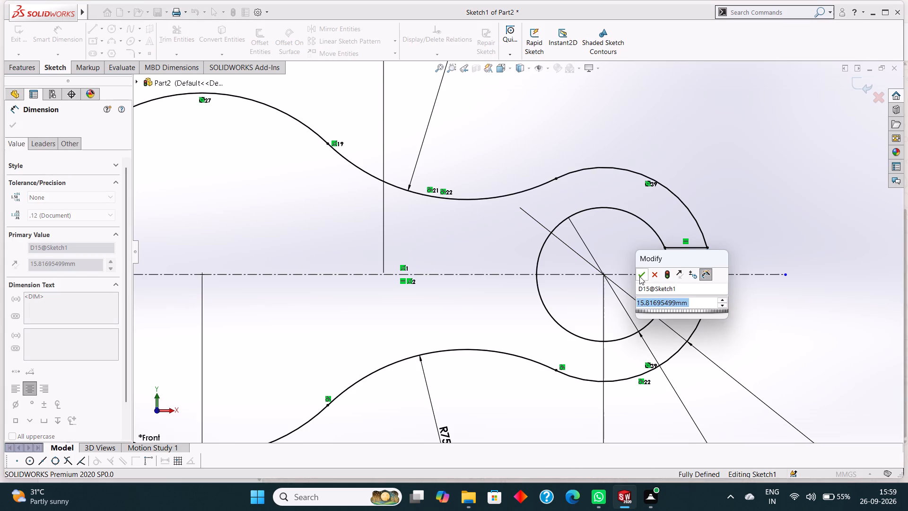
{"action": "left_click", "coordinate": [639, 276]}
{"action": "left_click", "coordinate": [15, 119]}
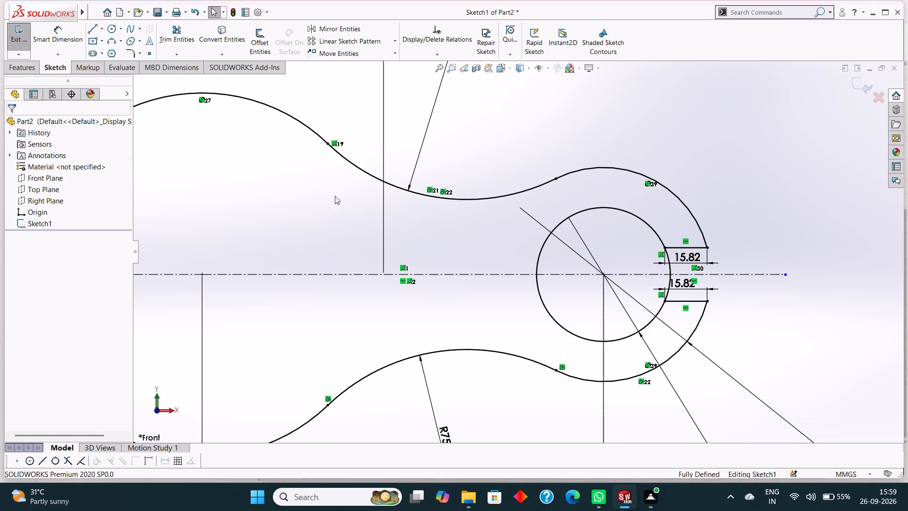
Examine the sketch profile, comparing the slot openings and circles at both ends.
{"action": "scroll", "coordinate": [459, 228], "scroll_direction": "up", "scroll_amount": 4}
{"action": "scroll", "coordinate": [502, 241], "scroll_direction": "up", "scroll_amount": 3}
{"action": "scroll", "coordinate": [365, 250], "scroll_direction": "down", "scroll_amount": 2}
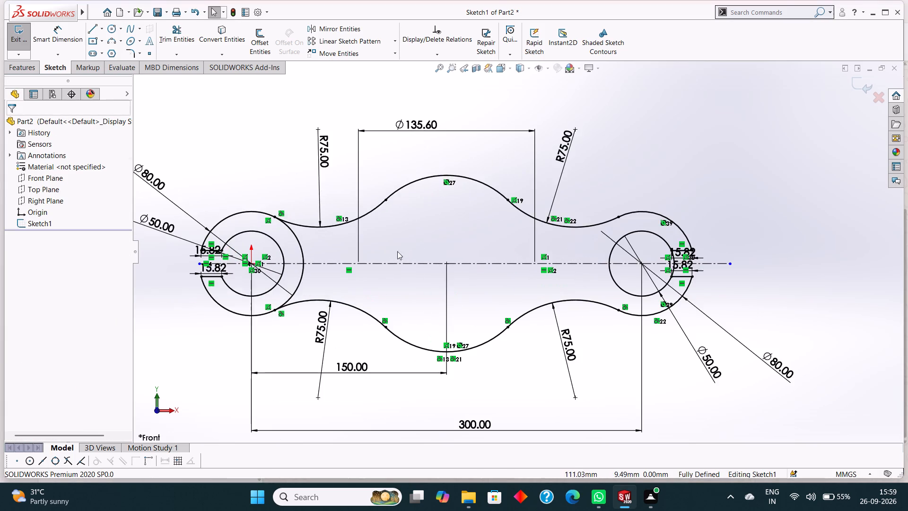
{"action": "scroll", "coordinate": [414, 252], "scroll_direction": "up", "scroll_amount": 5}
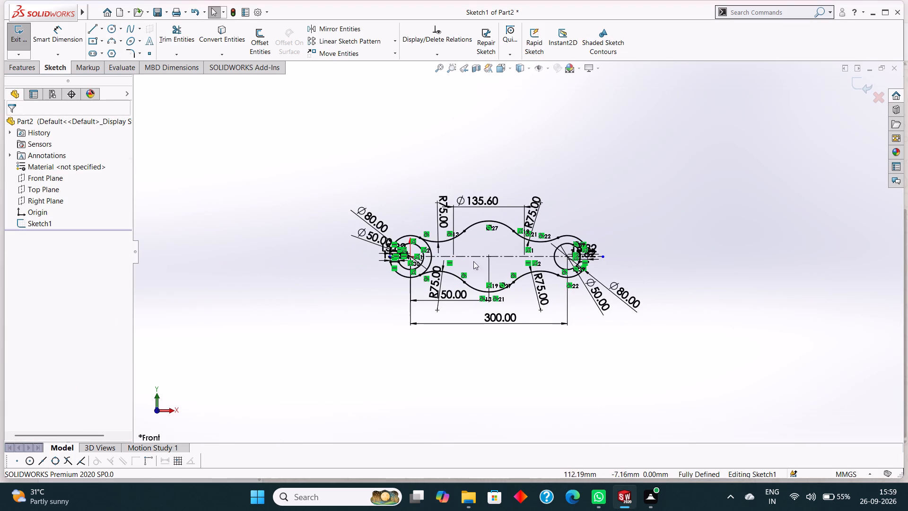
{"action": "scroll", "coordinate": [418, 263], "scroll_direction": "down", "scroll_amount": 8}
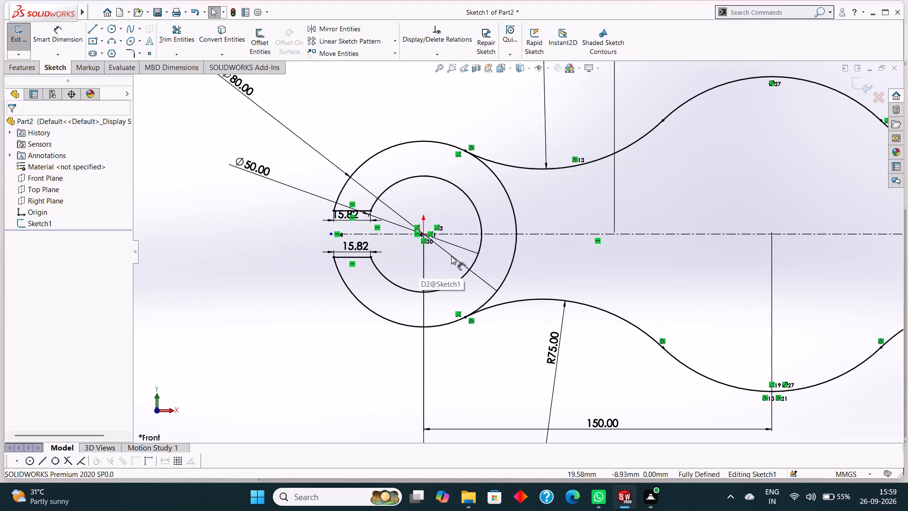
{"action": "scroll", "coordinate": [451, 256], "scroll_direction": "up", "scroll_amount": 3}
{"action": "scroll", "coordinate": [558, 261], "scroll_direction": "up", "scroll_amount": 3}
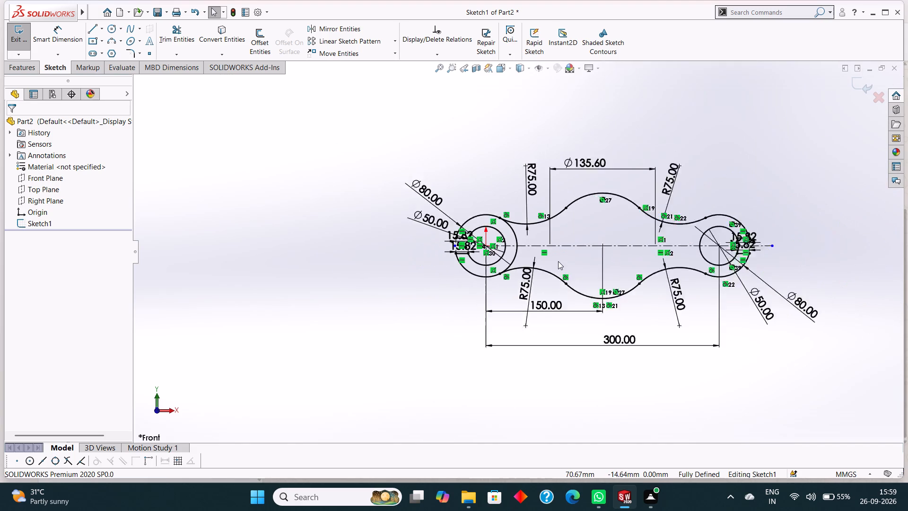
{"action": "scroll", "coordinate": [558, 261], "scroll_direction": "up", "scroll_amount": 1}
{"action": "scroll", "coordinate": [639, 261], "scroll_direction": "down", "scroll_amount": 8}
{"action": "scroll", "coordinate": [639, 261], "scroll_direction": "up", "scroll_amount": 4}
{"action": "scroll", "coordinate": [690, 221], "scroll_direction": "down", "scroll_amount": 7}
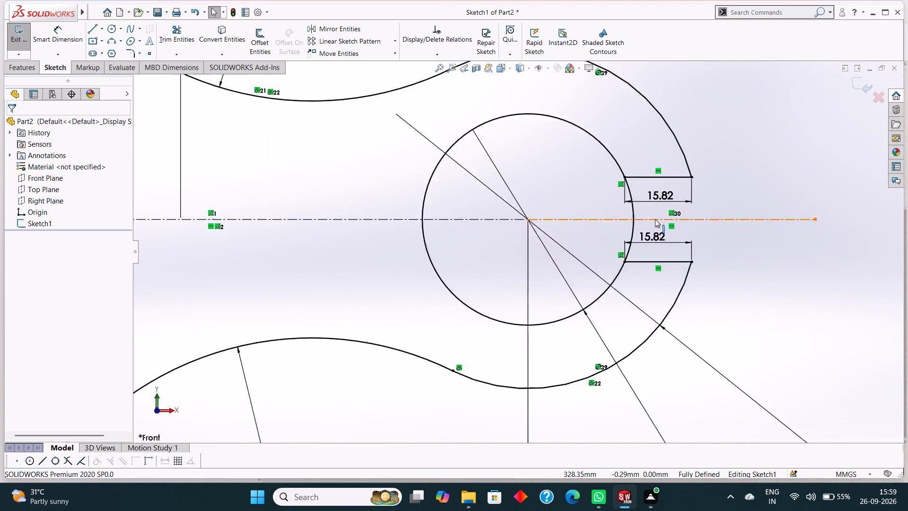
{"action": "scroll", "coordinate": [655, 219], "scroll_direction": "down", "scroll_amount": 2}
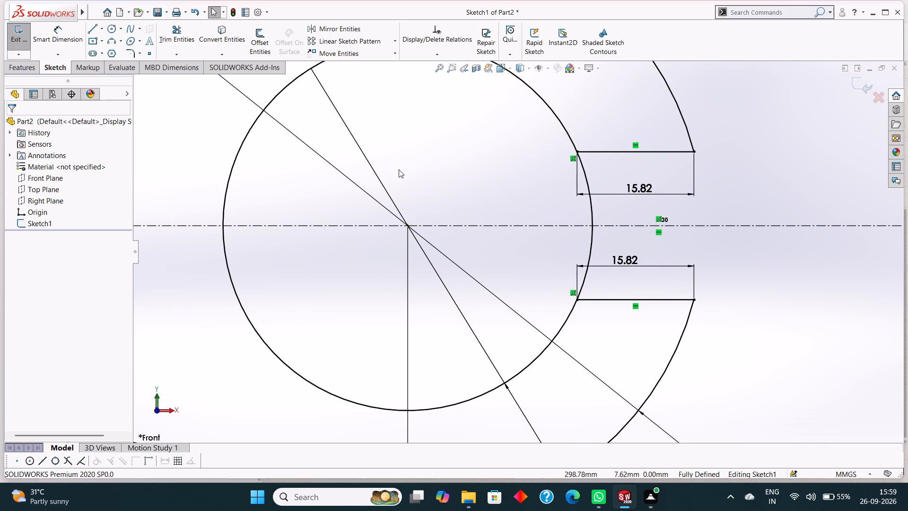
{"action": "scroll", "coordinate": [430, 189], "scroll_direction": "up", "scroll_amount": 3}
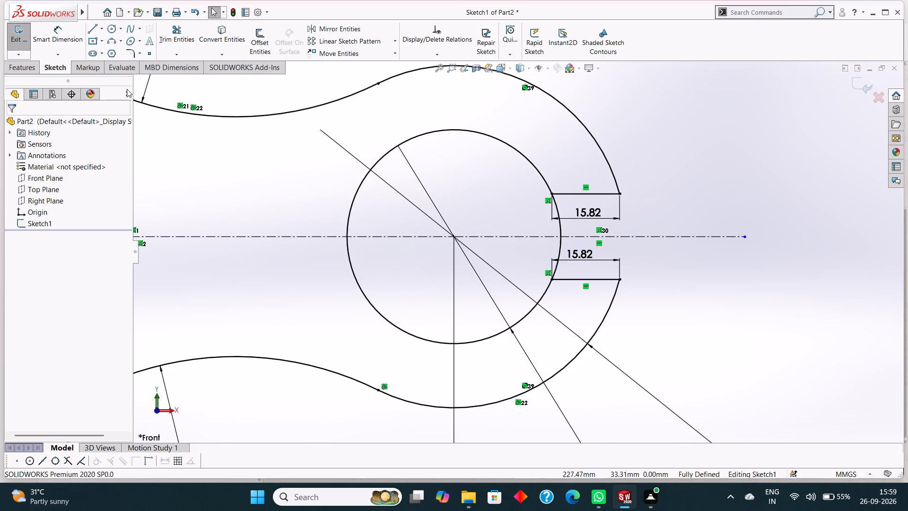
Trim the far 50 mm circle's arc between the two slot lines so the slot opens into the circle.
{"action": "left_click", "coordinate": [166, 36]}
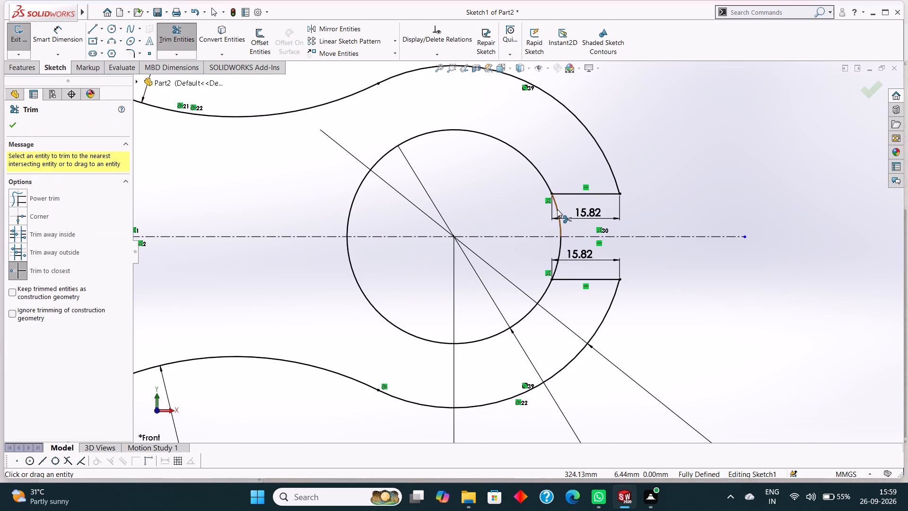
{"action": "left_click", "coordinate": [557, 209]}
{"action": "scroll", "coordinate": [559, 255], "scroll_direction": "down", "scroll_amount": 5}
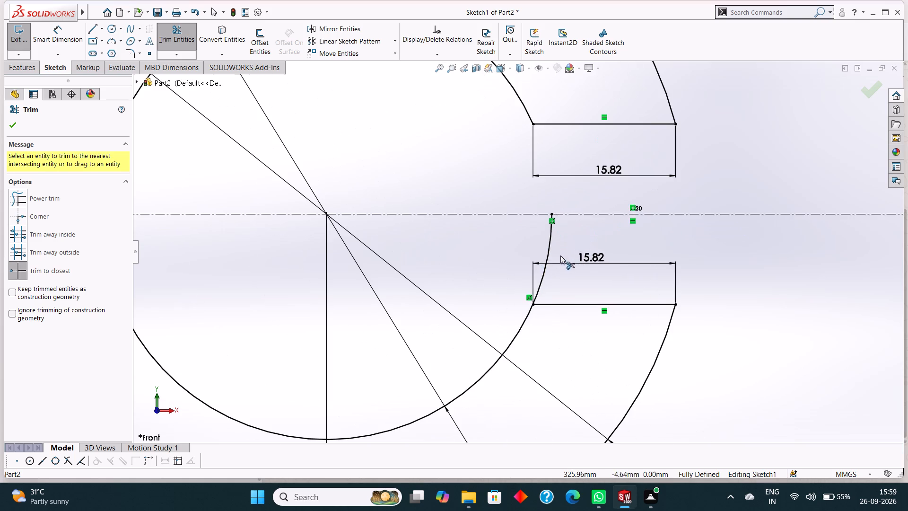
{"action": "left_click", "coordinate": [549, 244]}
{"action": "scroll", "coordinate": [546, 250], "scroll_direction": "up", "scroll_amount": 14}
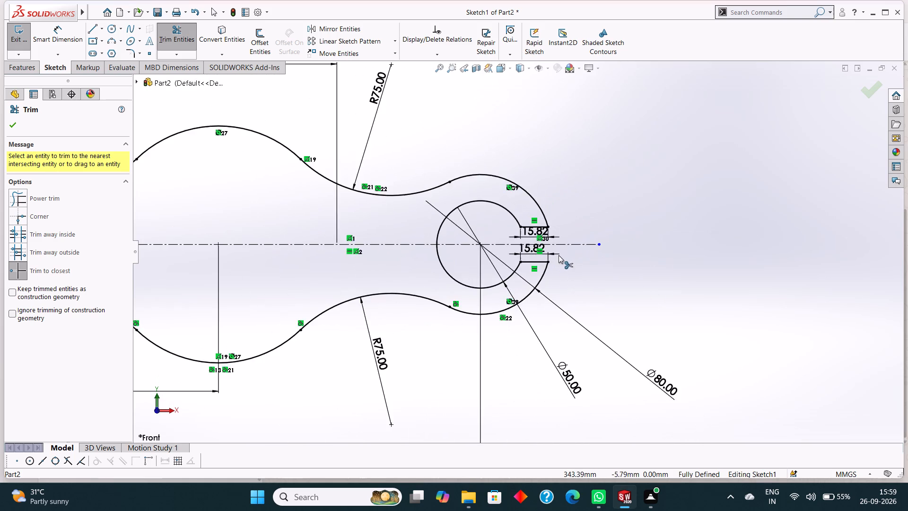
{"action": "scroll", "coordinate": [559, 255], "scroll_direction": "up", "scroll_amount": 7}
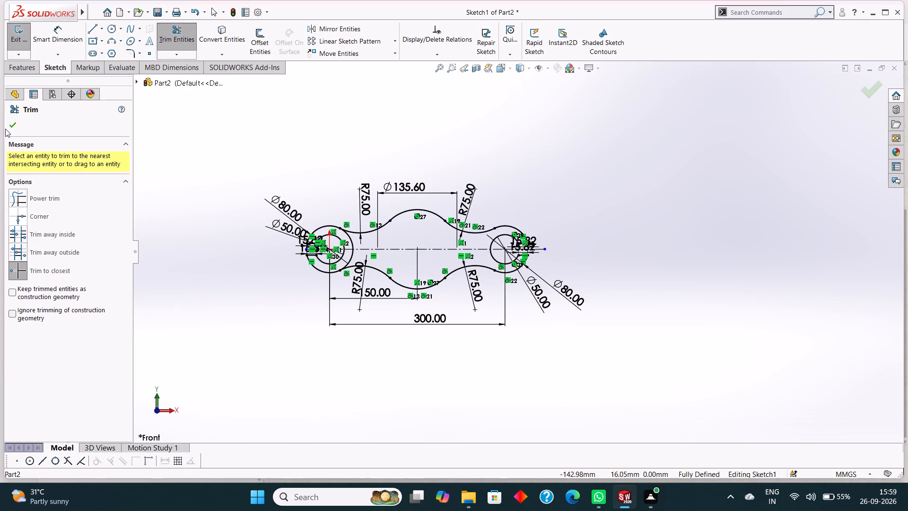
{"action": "left_click", "coordinate": [10, 125]}
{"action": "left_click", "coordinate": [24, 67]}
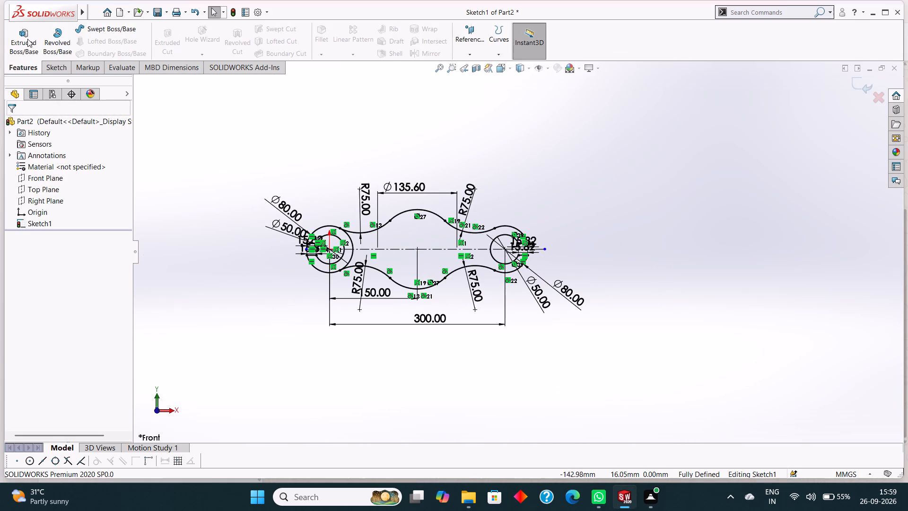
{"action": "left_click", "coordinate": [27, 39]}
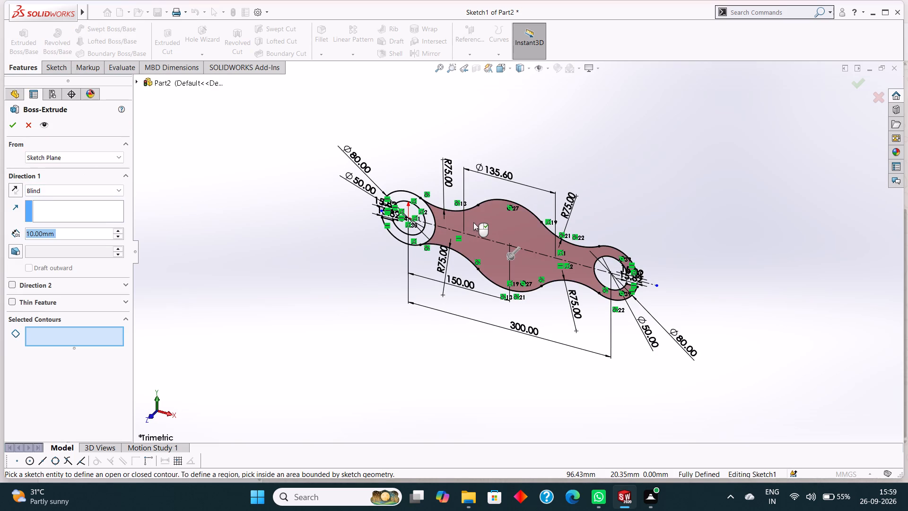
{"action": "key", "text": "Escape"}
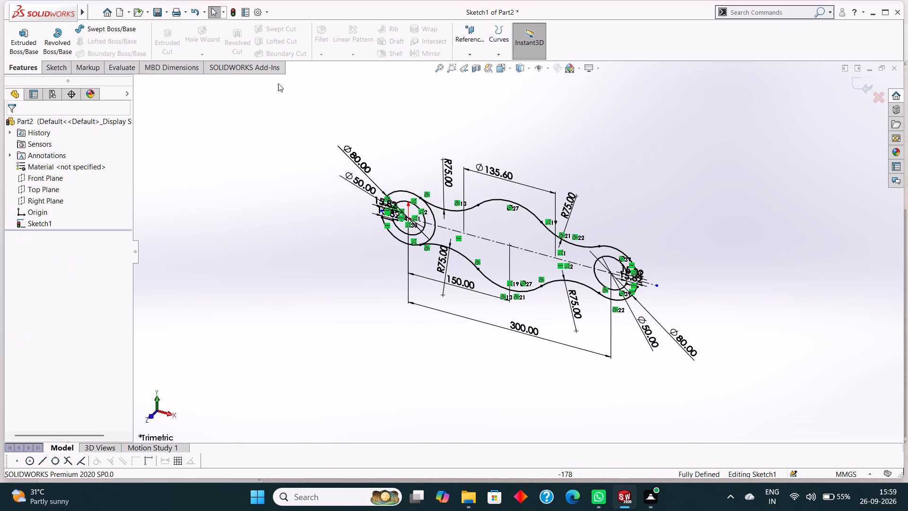
Trim both inner arc segments of the 80 mm circle at the origin end, between the two tangent arcs.
{"action": "left_click", "coordinate": [49, 62]}
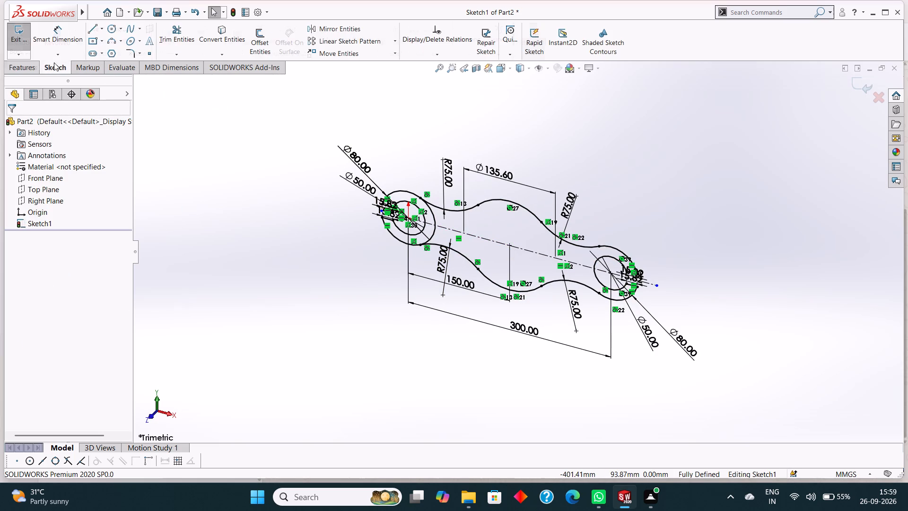
{"action": "left_click", "coordinate": [192, 31]}
{"action": "scroll", "coordinate": [421, 225], "scroll_direction": "down", "scroll_amount": 4}
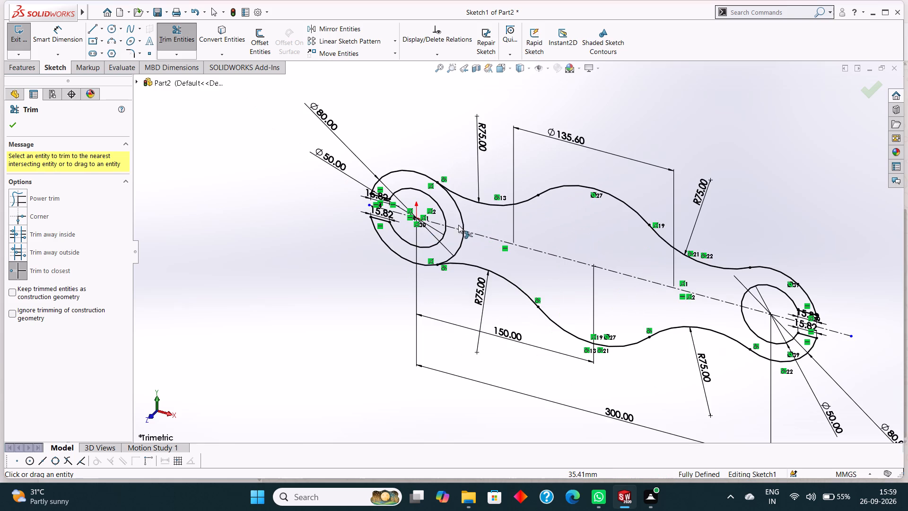
{"action": "left_click", "coordinate": [462, 218]}
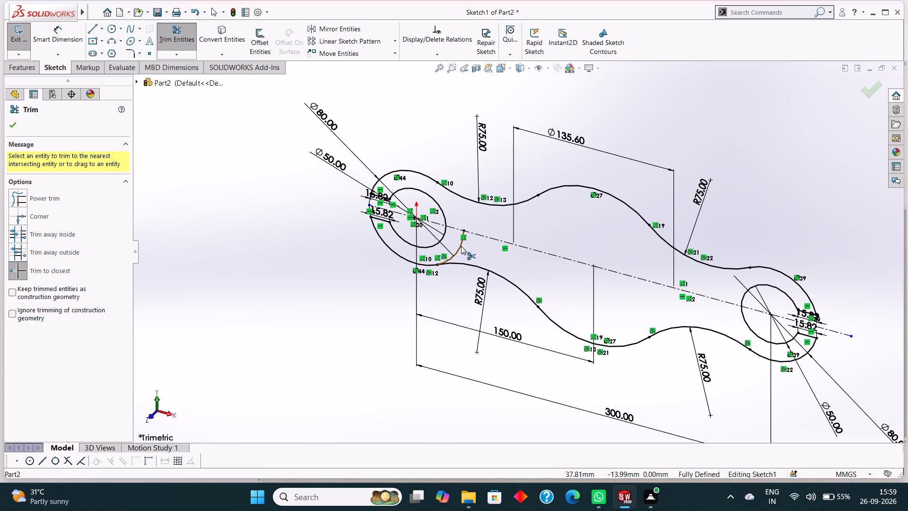
{"action": "left_click", "coordinate": [461, 246]}
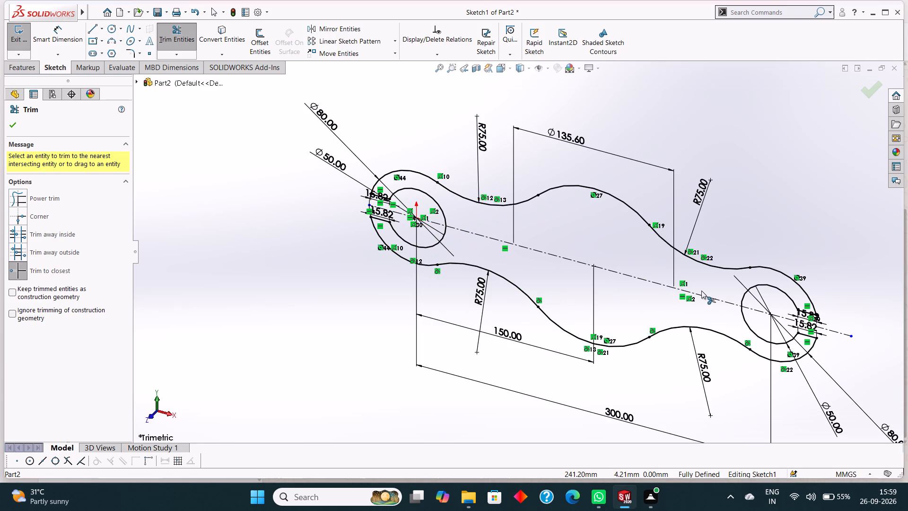
{"action": "scroll", "coordinate": [513, 258], "scroll_direction": "down", "scroll_amount": 5}
{"action": "scroll", "coordinate": [513, 258], "scroll_direction": "up", "scroll_amount": 2}
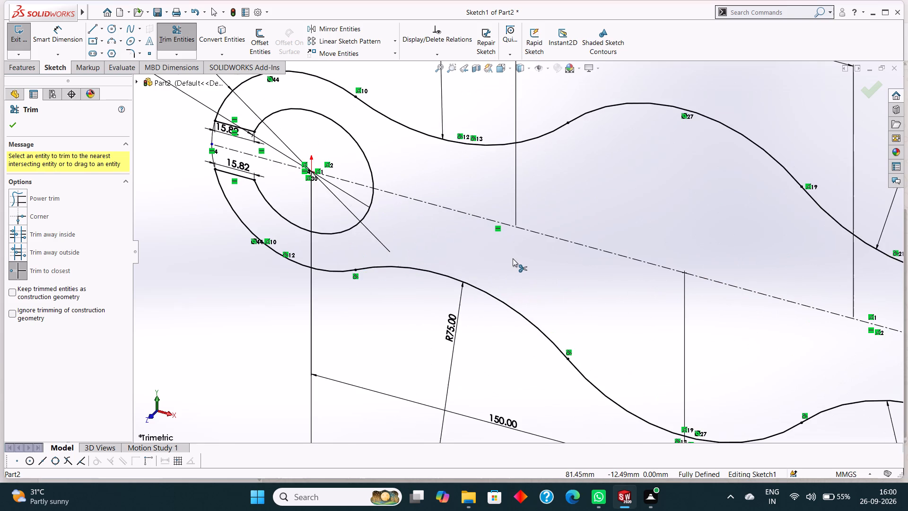
{"action": "scroll", "coordinate": [513, 258], "scroll_direction": "up", "scroll_amount": 2}
{"action": "left_click", "coordinate": [11, 127]}
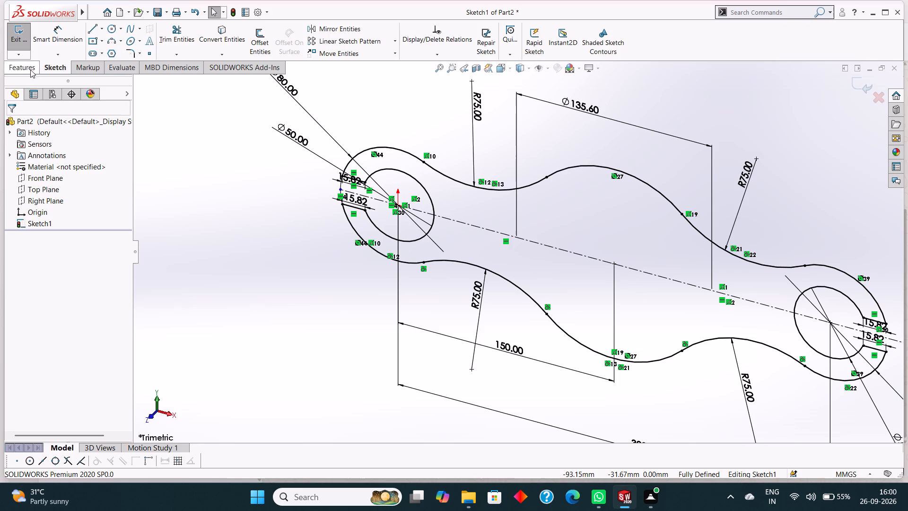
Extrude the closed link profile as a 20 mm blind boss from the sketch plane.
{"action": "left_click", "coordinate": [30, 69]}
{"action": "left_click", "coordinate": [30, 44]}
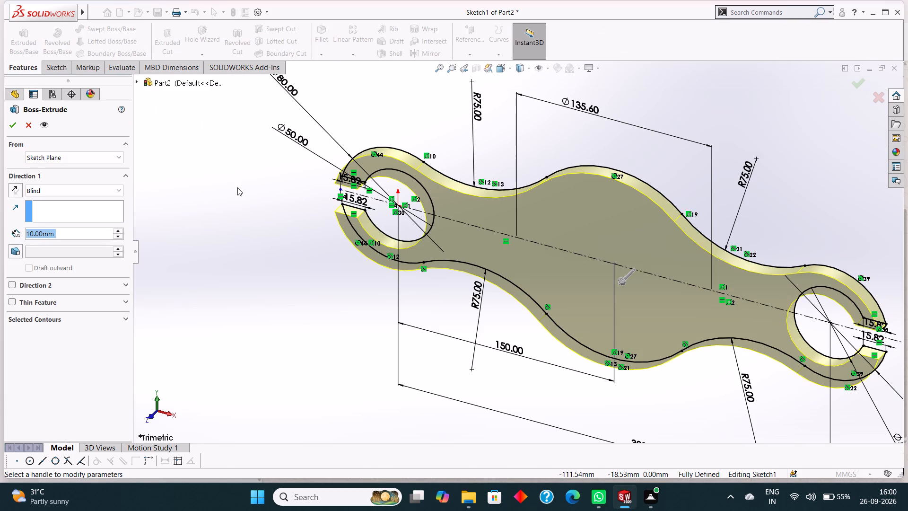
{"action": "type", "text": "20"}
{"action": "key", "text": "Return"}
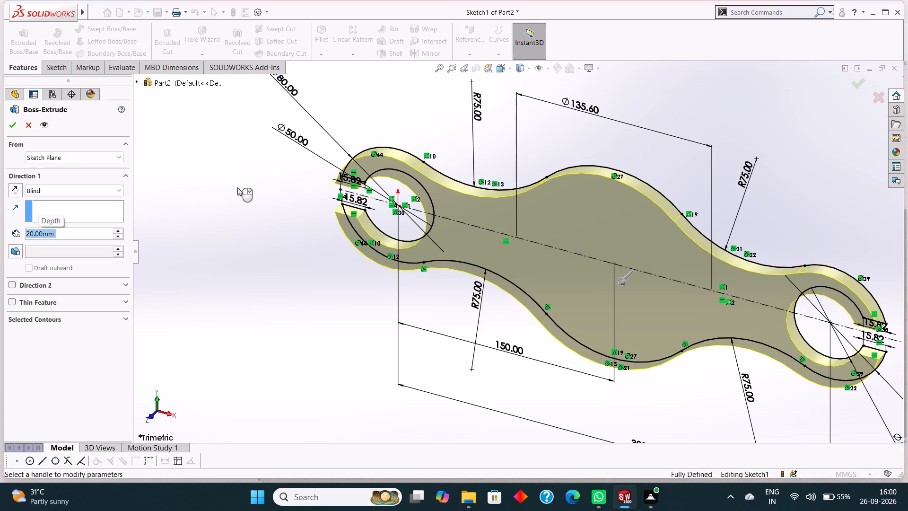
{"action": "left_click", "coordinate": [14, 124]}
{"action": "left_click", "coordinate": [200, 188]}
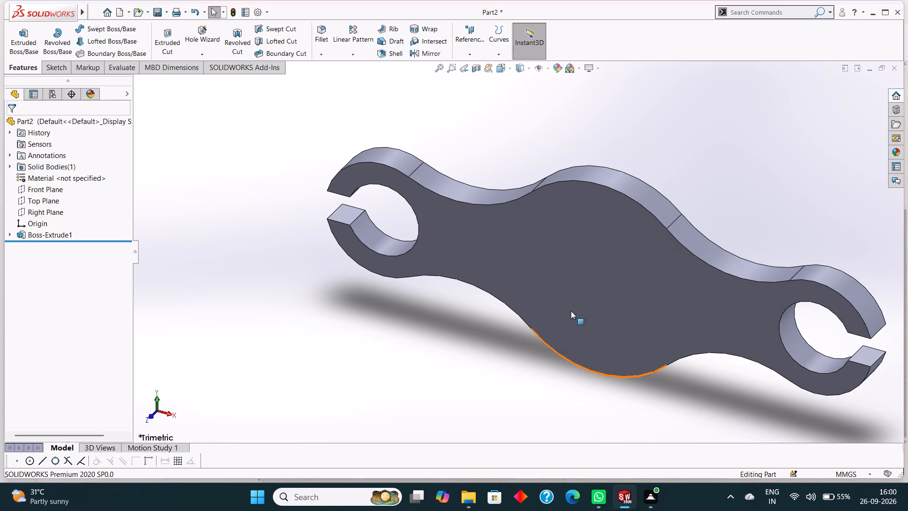
View the extruded link's flat front face head-on and examine its outline and slotted ends.
{"action": "left_click", "coordinate": [577, 293]}
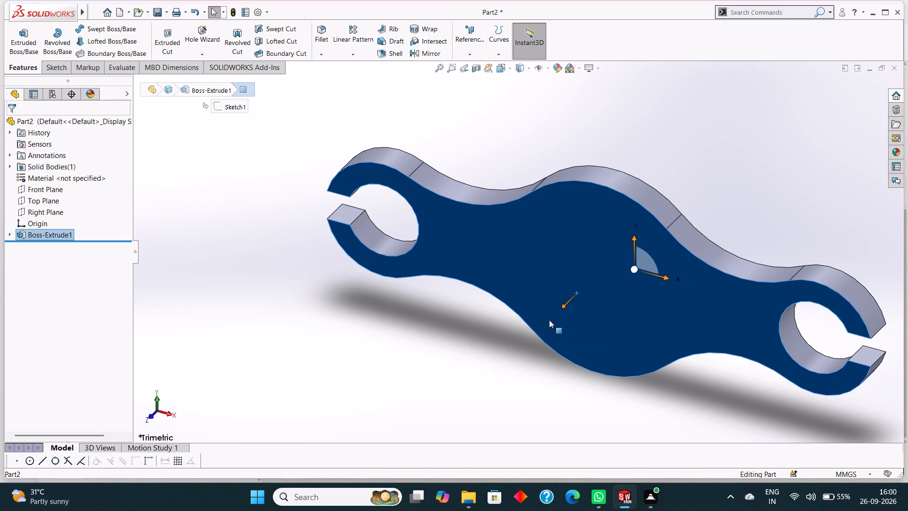
{"action": "key", "text": "ctrl+8"}
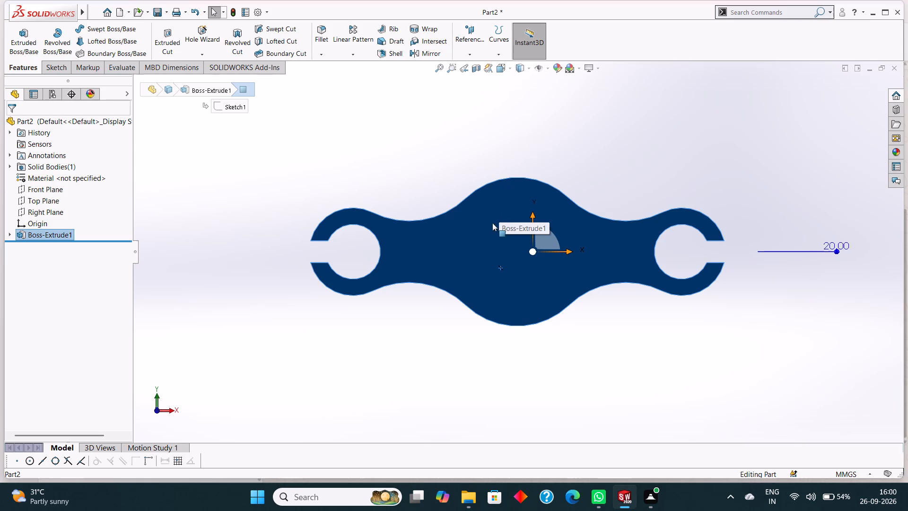
{"action": "scroll", "coordinate": [489, 262], "scroll_direction": "down", "scroll_amount": 3}
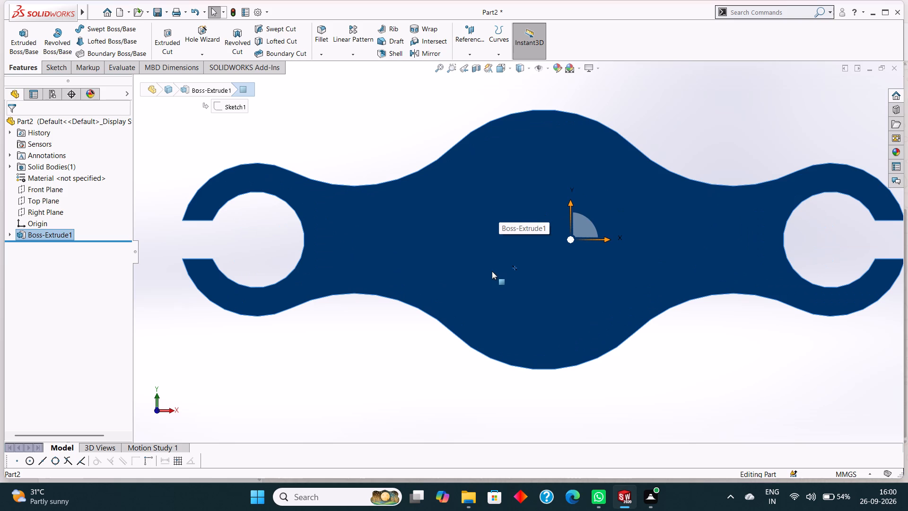
{"action": "scroll", "coordinate": [492, 274], "scroll_direction": "down", "scroll_amount": 2}
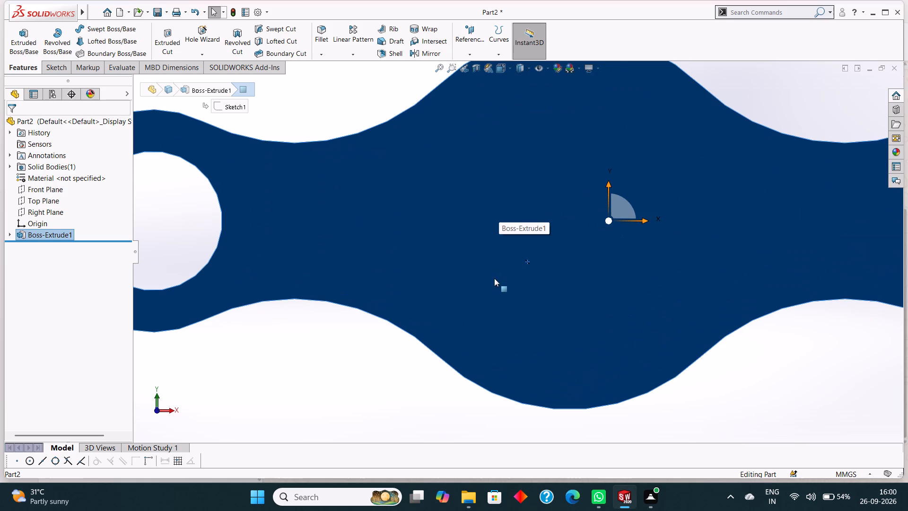
{"action": "scroll", "coordinate": [494, 278], "scroll_direction": "up", "scroll_amount": 2}
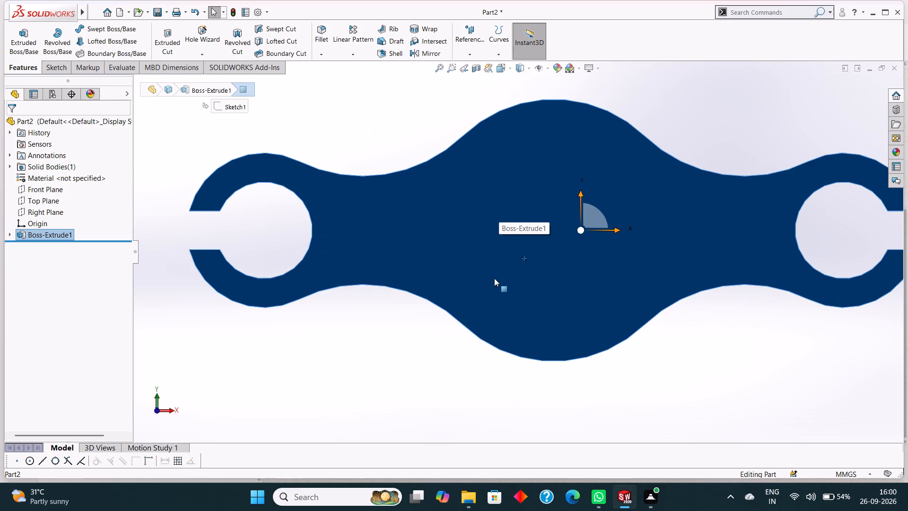
{"action": "scroll", "coordinate": [496, 279], "scroll_direction": "up", "scroll_amount": 6}
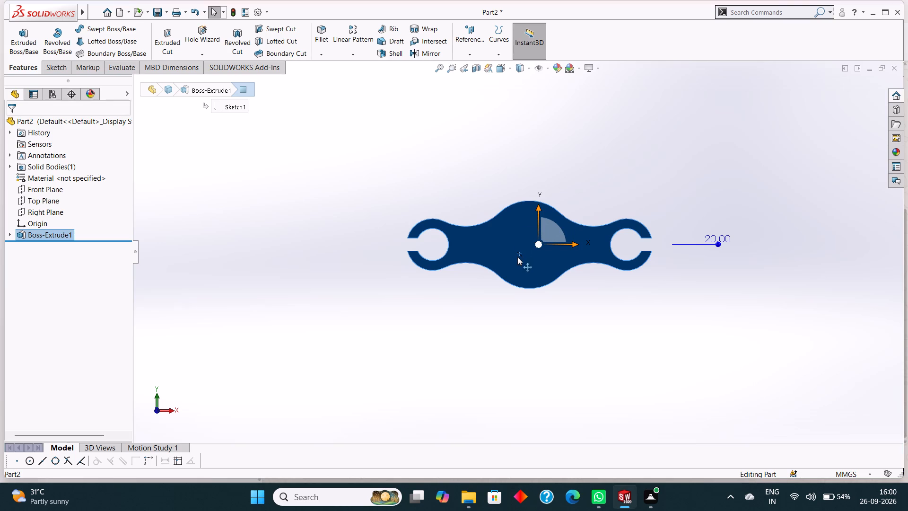
{"action": "scroll", "coordinate": [518, 269], "scroll_direction": "down", "scroll_amount": 2}
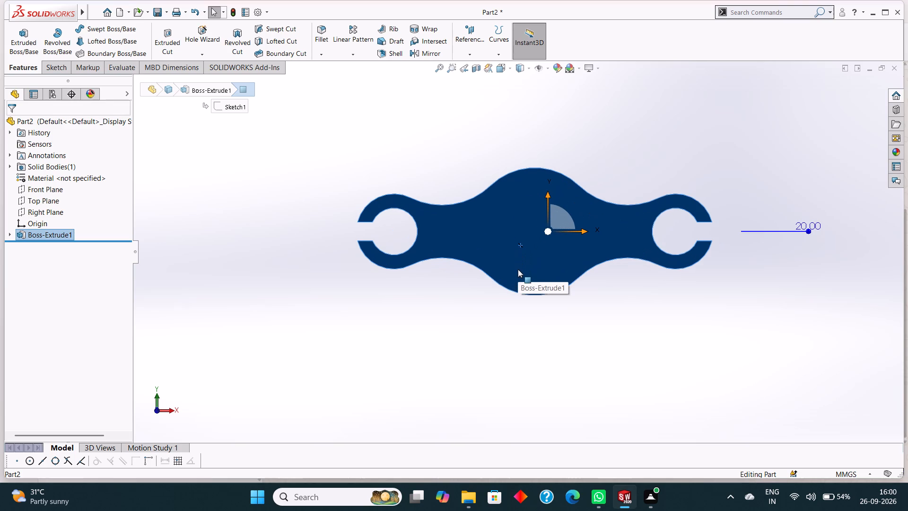
{"action": "scroll", "coordinate": [519, 270], "scroll_direction": "up", "scroll_amount": 2}
{"action": "key", "text": "Escape"}
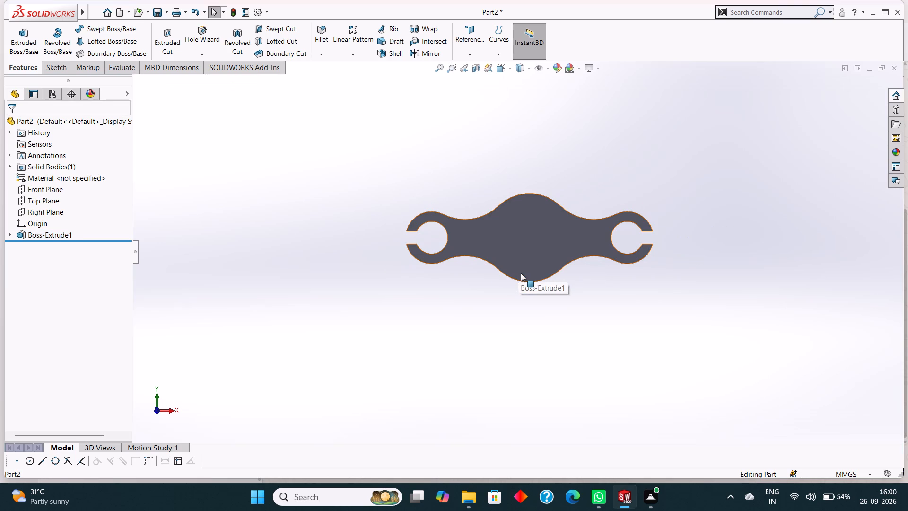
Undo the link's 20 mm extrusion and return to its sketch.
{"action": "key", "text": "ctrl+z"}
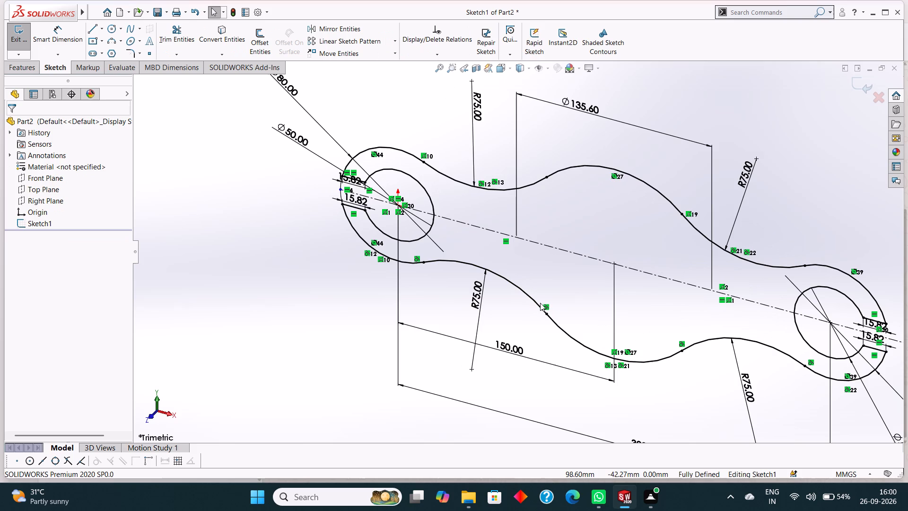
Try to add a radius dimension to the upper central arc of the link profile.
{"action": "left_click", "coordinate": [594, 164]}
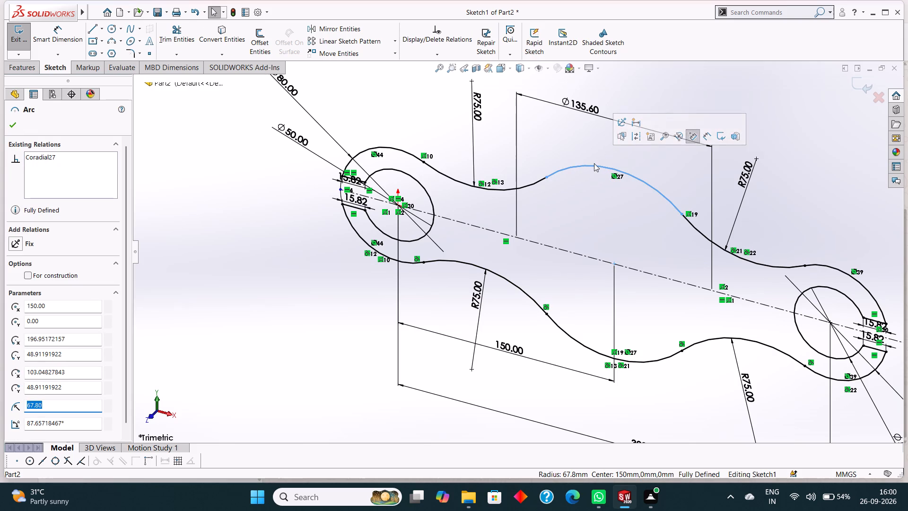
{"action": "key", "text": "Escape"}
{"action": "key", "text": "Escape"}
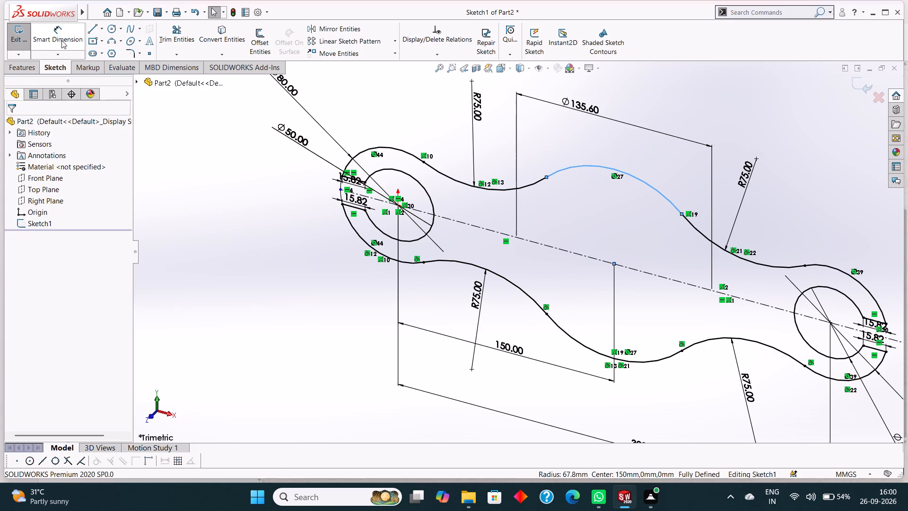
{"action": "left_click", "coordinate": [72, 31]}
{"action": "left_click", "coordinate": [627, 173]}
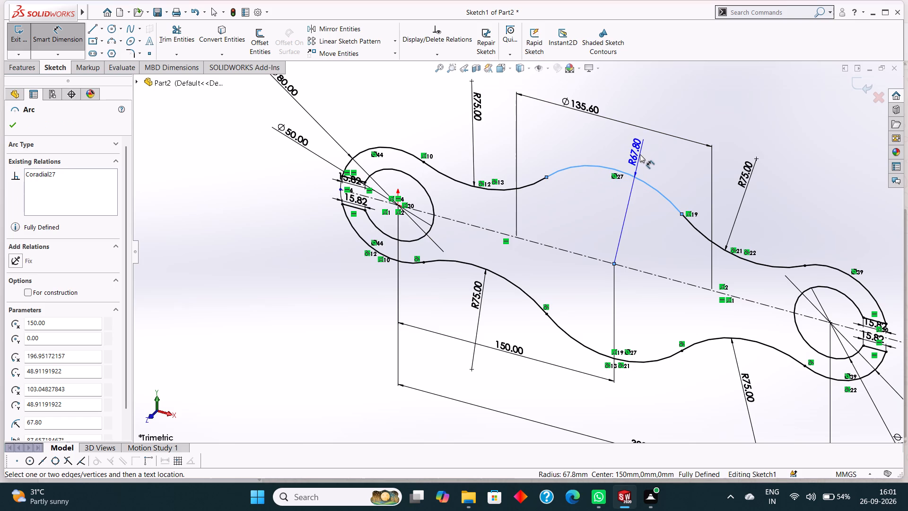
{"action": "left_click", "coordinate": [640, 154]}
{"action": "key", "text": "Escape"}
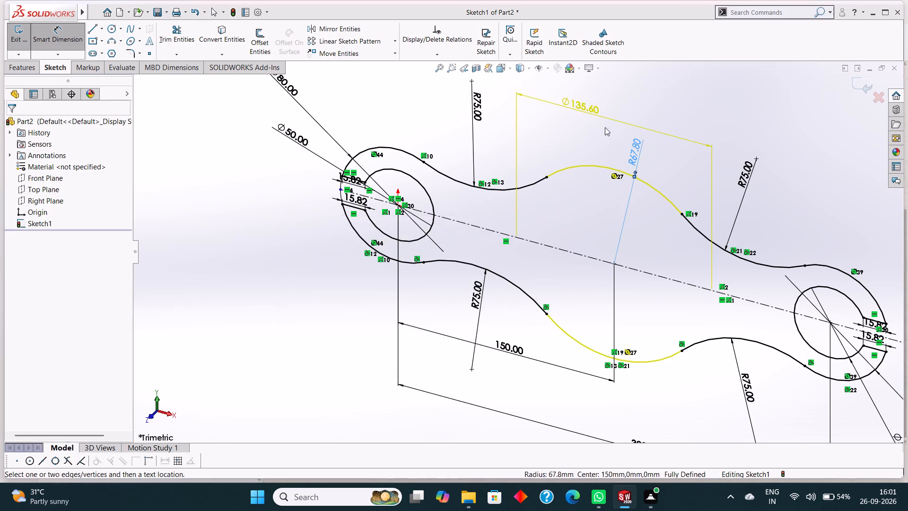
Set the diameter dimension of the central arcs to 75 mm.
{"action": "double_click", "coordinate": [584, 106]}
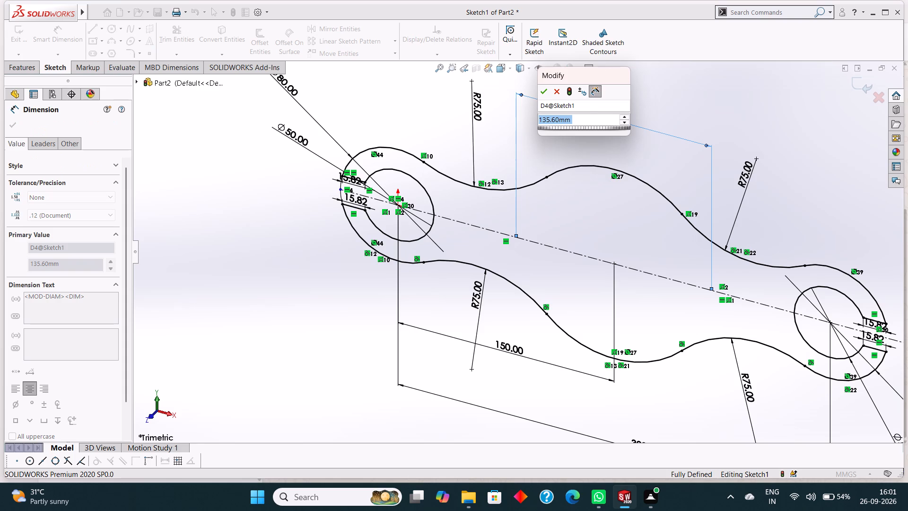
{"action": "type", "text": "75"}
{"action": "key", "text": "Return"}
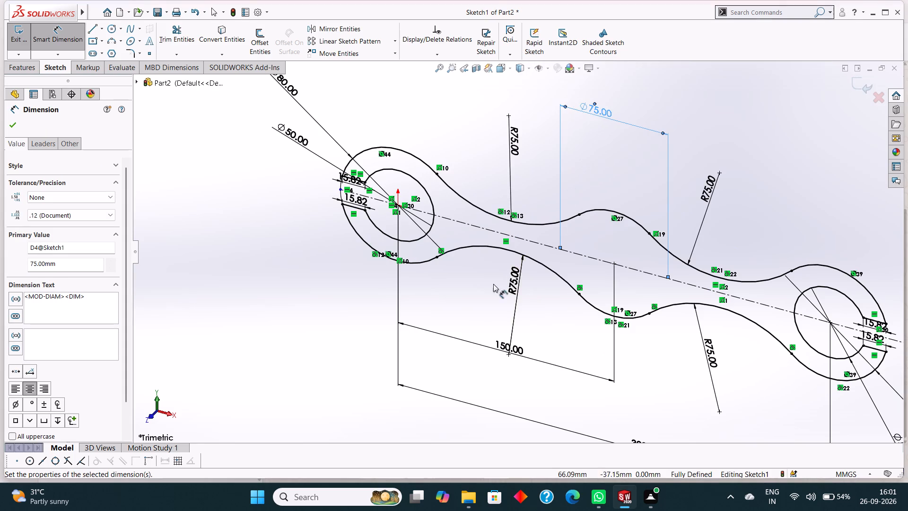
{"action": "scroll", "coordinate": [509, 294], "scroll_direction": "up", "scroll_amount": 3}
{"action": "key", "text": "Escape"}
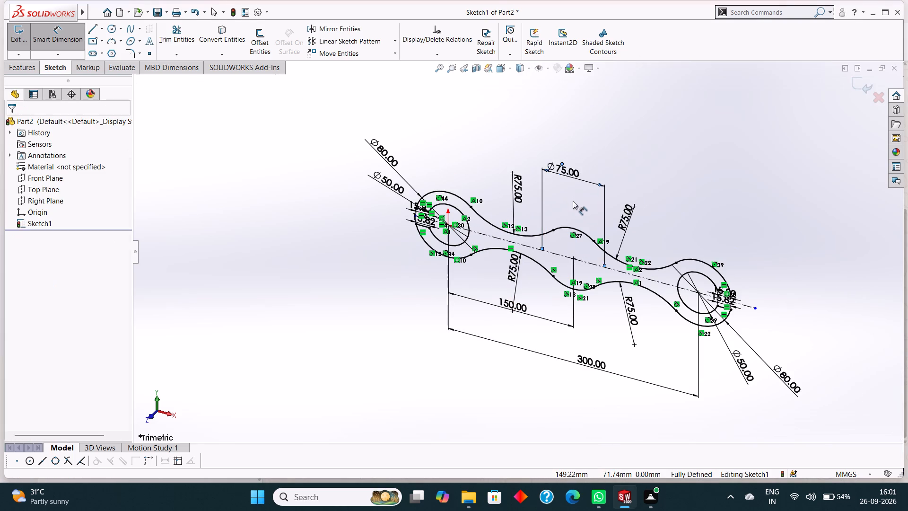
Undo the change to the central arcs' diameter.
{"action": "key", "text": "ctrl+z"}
Examine the sketch profile's central arcs, tangent arcs and dimensions across the whole link.
{"action": "scroll", "coordinate": [573, 227], "scroll_direction": "down", "scroll_amount": 1}
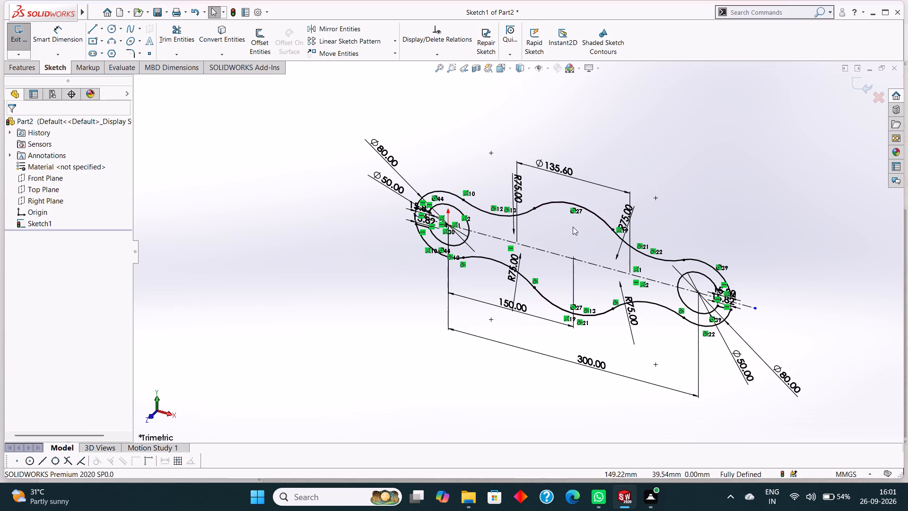
{"action": "scroll", "coordinate": [573, 227], "scroll_direction": "down", "scroll_amount": 2}
{"action": "scroll", "coordinate": [573, 229], "scroll_direction": "up", "scroll_amount": 2}
{"action": "scroll", "coordinate": [570, 228], "scroll_direction": "down", "scroll_amount": 2}
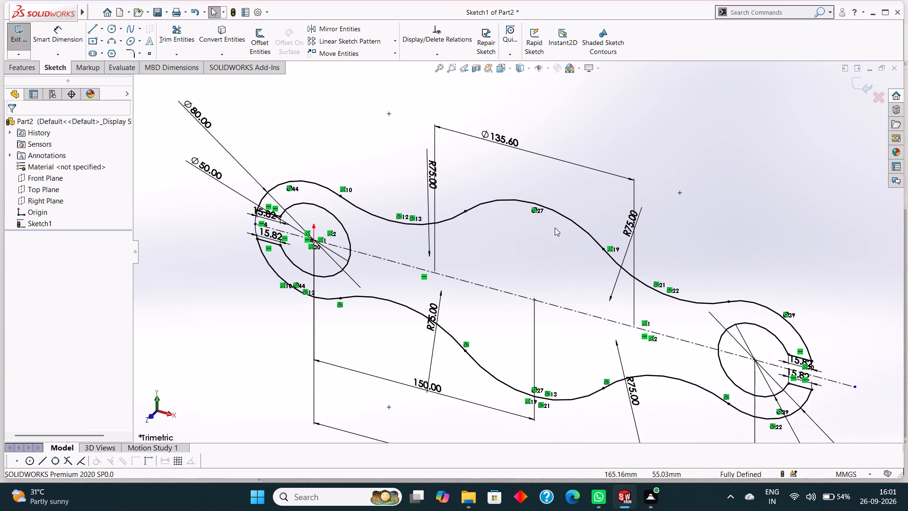
{"action": "scroll", "coordinate": [538, 228], "scroll_direction": "down", "scroll_amount": 2}
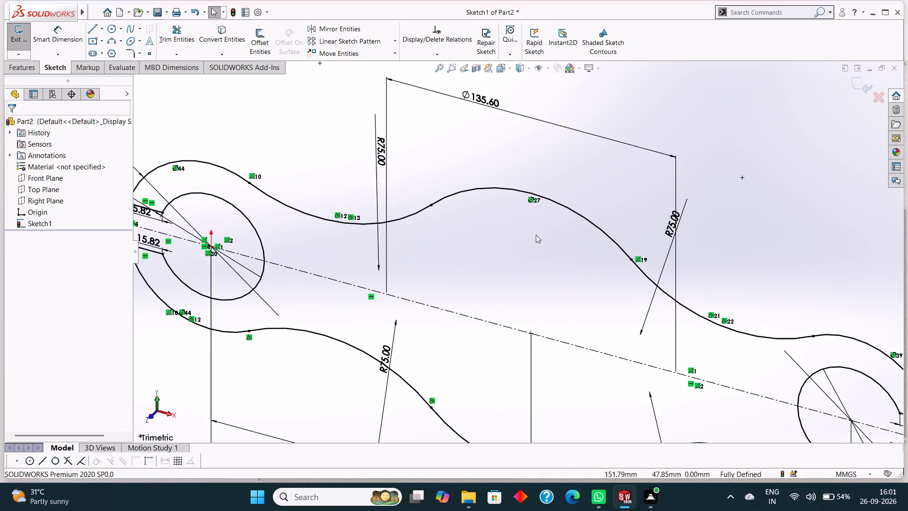
{"action": "scroll", "coordinate": [536, 235], "scroll_direction": "down", "scroll_amount": 1}
{"action": "scroll", "coordinate": [536, 235], "scroll_direction": "up", "scroll_amount": 2}
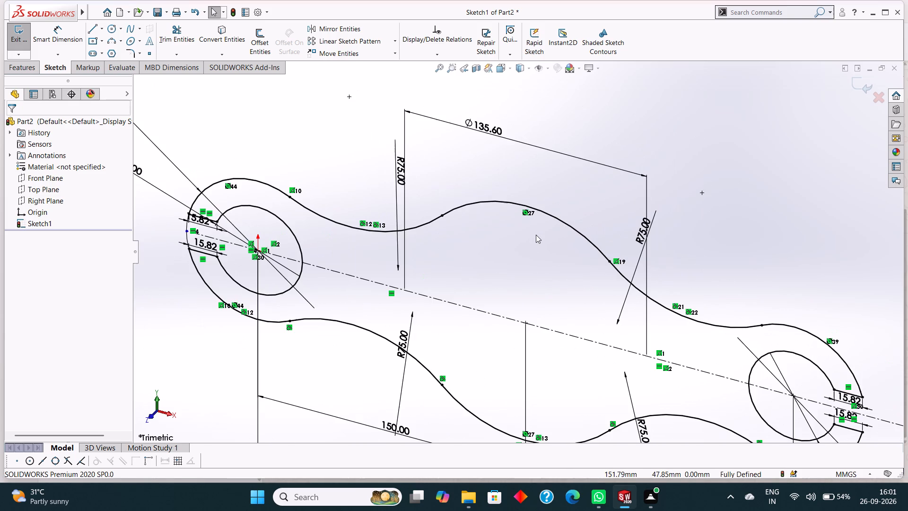
{"action": "scroll", "coordinate": [536, 235], "scroll_direction": "up", "scroll_amount": 4}
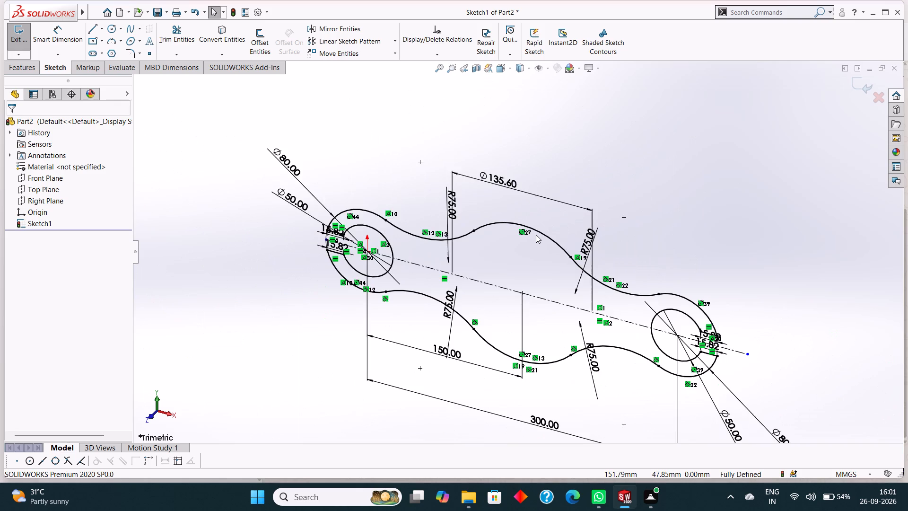
{"action": "scroll", "coordinate": [536, 235], "scroll_direction": "up", "scroll_amount": 2}
{"action": "scroll", "coordinate": [536, 235], "scroll_direction": "down", "scroll_amount": 1}
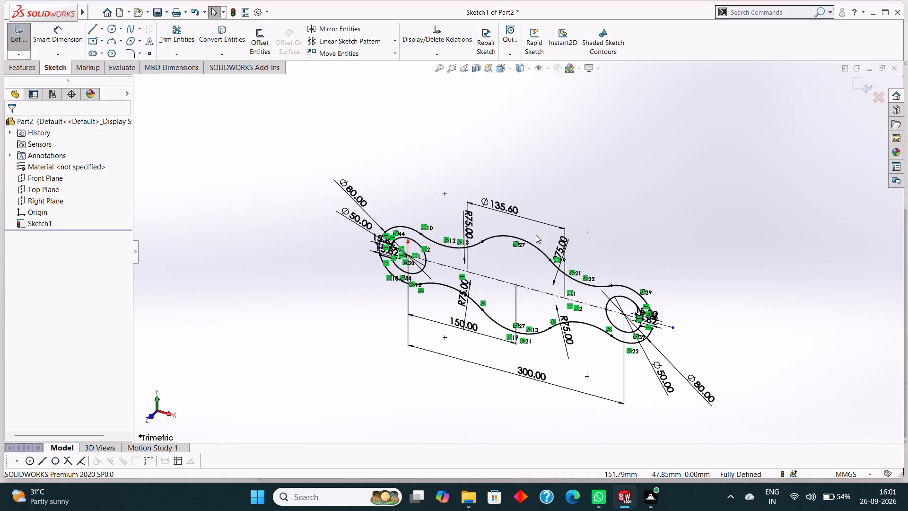
{"action": "scroll", "coordinate": [536, 235], "scroll_direction": "up", "scroll_amount": 2}
{"action": "scroll", "coordinate": [479, 234], "scroll_direction": "down", "scroll_amount": 2}
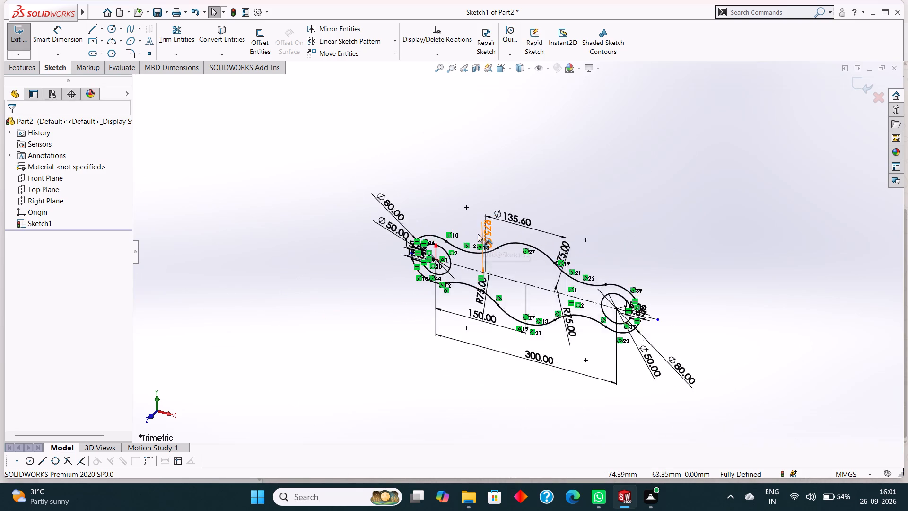
{"action": "scroll", "coordinate": [478, 234], "scroll_direction": "down", "scroll_amount": 2}
{"action": "scroll", "coordinate": [602, 291], "scroll_direction": "down", "scroll_amount": 4}
{"action": "scroll", "coordinate": [591, 284], "scroll_direction": "up", "scroll_amount": 8}
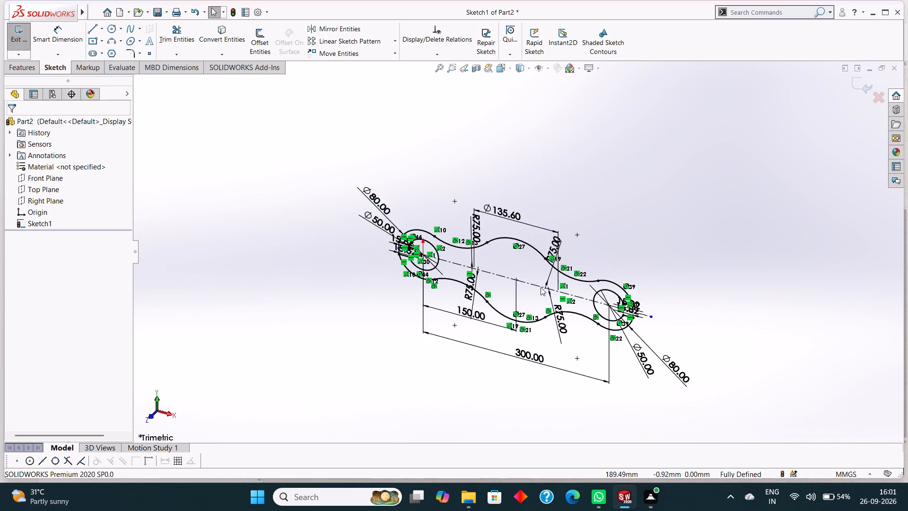
{"action": "scroll", "coordinate": [541, 287], "scroll_direction": "down", "scroll_amount": 3}
{"action": "scroll", "coordinate": [541, 287], "scroll_direction": "up", "scroll_amount": 2}
{"action": "scroll", "coordinate": [539, 286], "scroll_direction": "down", "scroll_amount": 2}
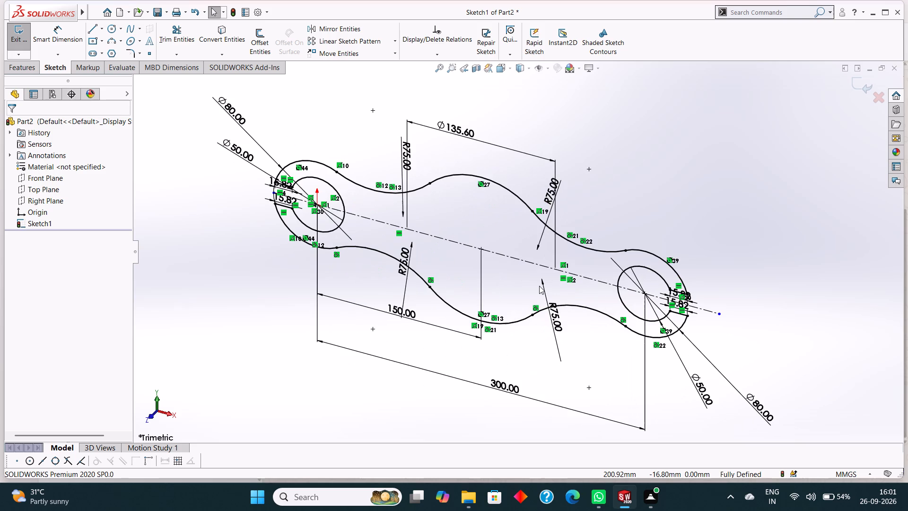
{"action": "scroll", "coordinate": [539, 285], "scroll_direction": "up", "scroll_amount": 1}
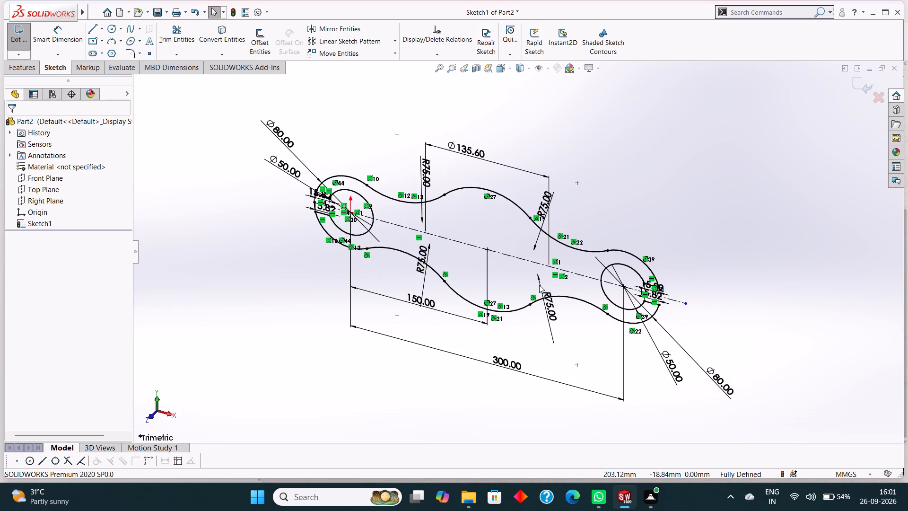
Examine the whole link profile, checking the central arcs, the tangent arcs and their radius and diameter dimensions.
{"action": "scroll", "coordinate": [539, 284], "scroll_direction": "up", "scroll_amount": 3}
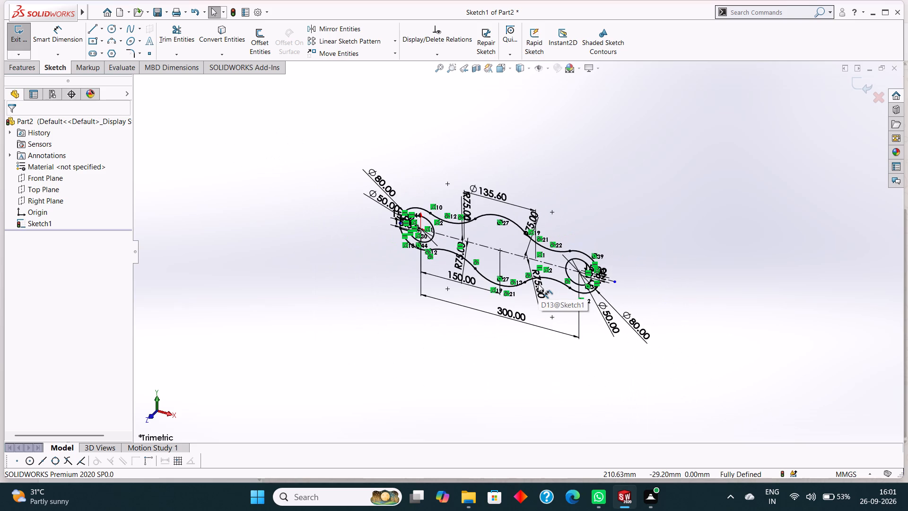
{"action": "scroll", "coordinate": [511, 276], "scroll_direction": "down", "scroll_amount": 2}
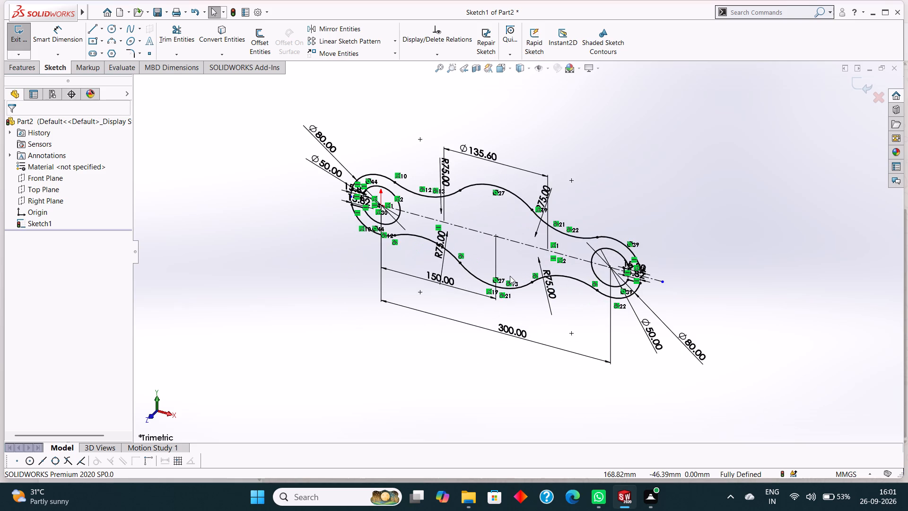
{"action": "scroll", "coordinate": [510, 276], "scroll_direction": "down", "scroll_amount": 2}
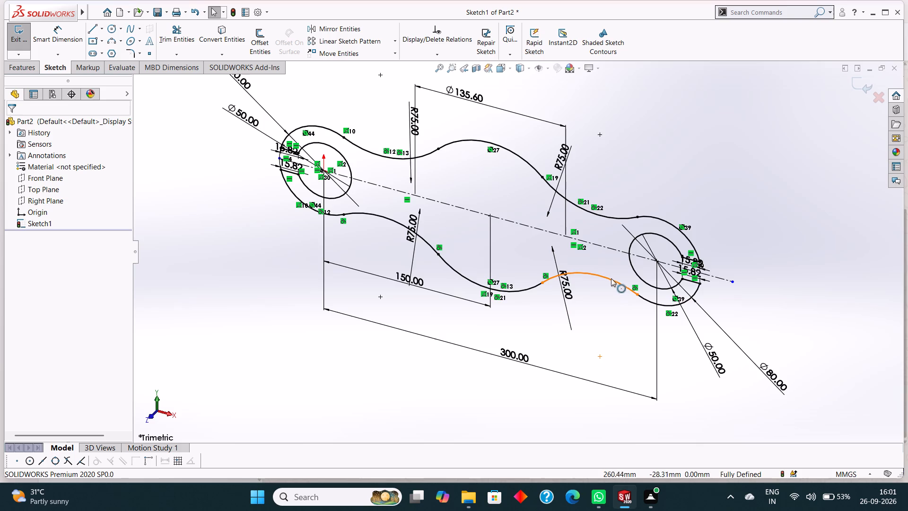
{"action": "scroll", "coordinate": [601, 277], "scroll_direction": "down", "scroll_amount": 2}
{"action": "scroll", "coordinate": [598, 277], "scroll_direction": "up", "scroll_amount": 2}
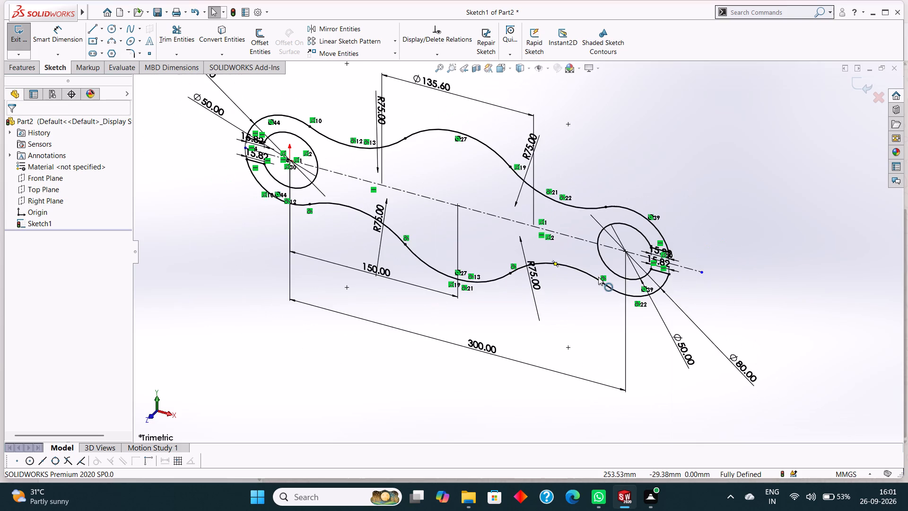
{"action": "scroll", "coordinate": [598, 277], "scroll_direction": "up", "scroll_amount": 2}
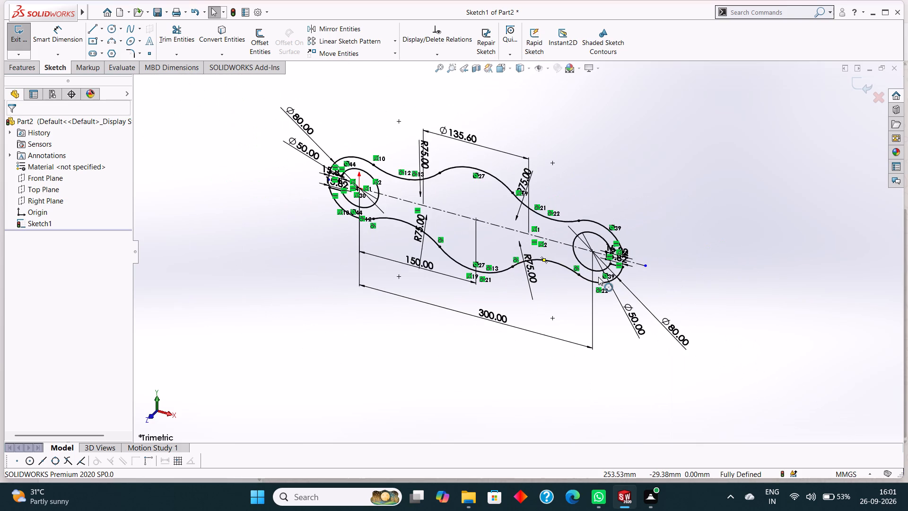
{"action": "scroll", "coordinate": [598, 277], "scroll_direction": "up", "scroll_amount": 2}
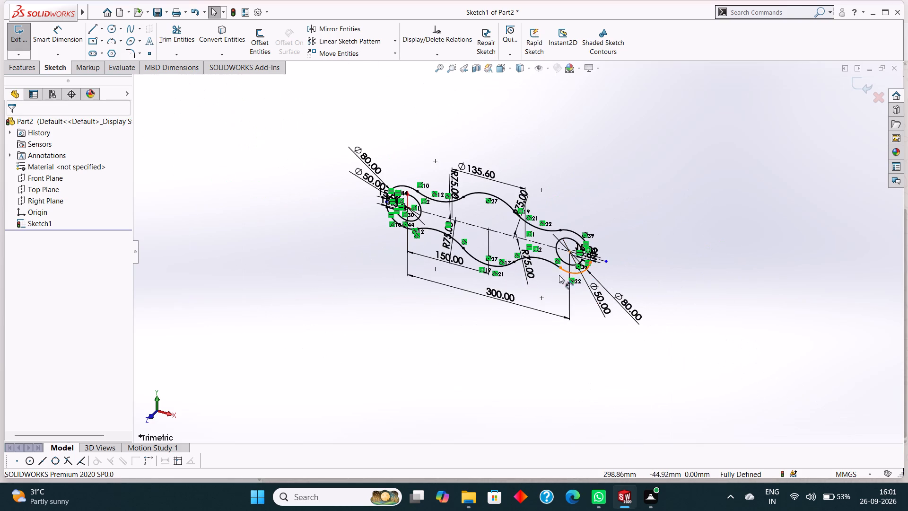
{"action": "scroll", "coordinate": [478, 207], "scroll_direction": "down", "scroll_amount": 3}
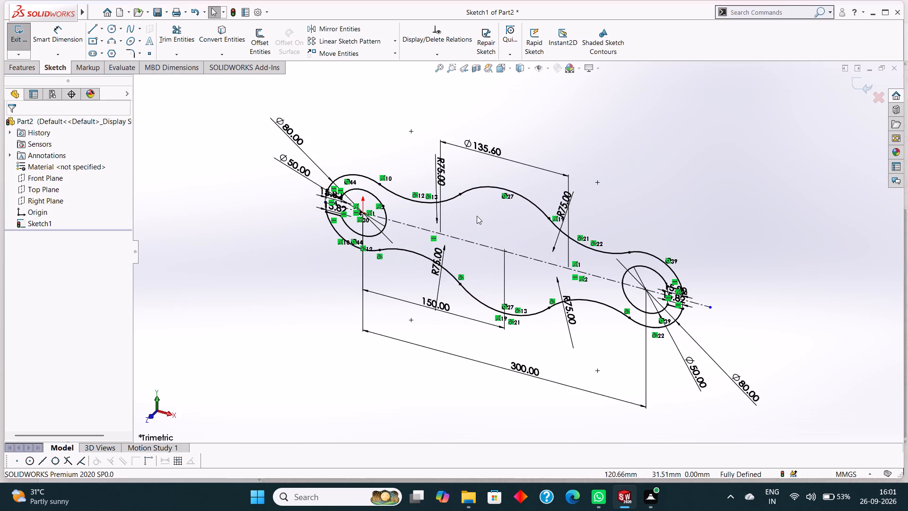
{"action": "scroll", "coordinate": [487, 241], "scroll_direction": "down", "scroll_amount": 1}
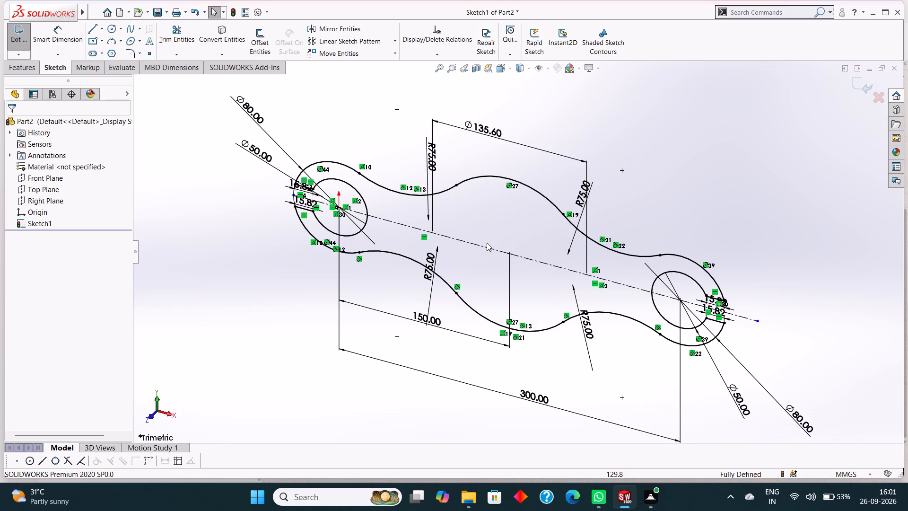
{"action": "scroll", "coordinate": [487, 243], "scroll_direction": "down", "scroll_amount": 2}
{"action": "scroll", "coordinate": [487, 243], "scroll_direction": "up", "scroll_amount": 3}
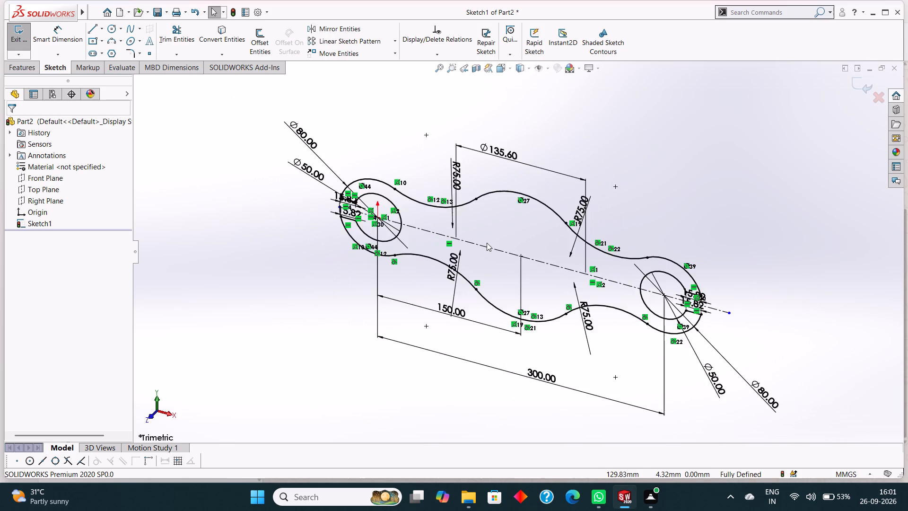
{"action": "scroll", "coordinate": [487, 243], "scroll_direction": "up", "scroll_amount": 3}
{"action": "scroll", "coordinate": [487, 243], "scroll_direction": "down", "scroll_amount": 4}
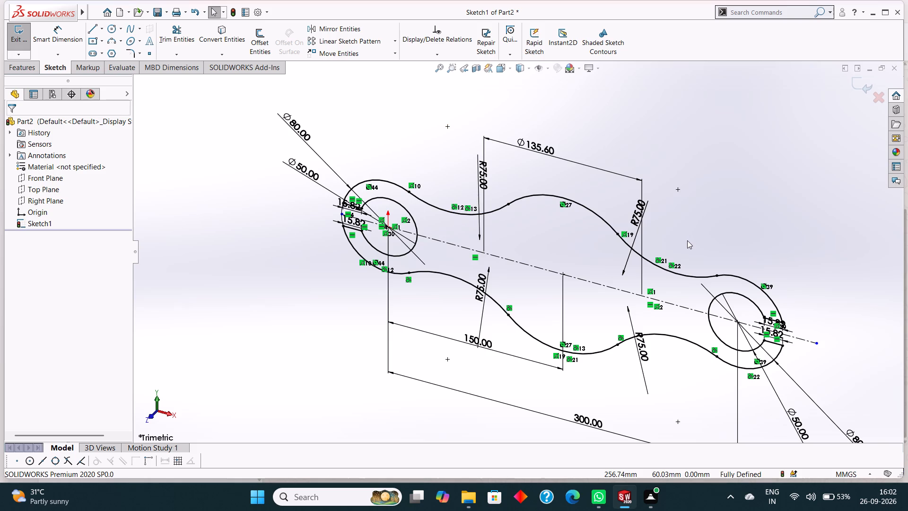
Undo the most recent sketch edits, back through the trimming of the 80 mm circle around the origin.
{"action": "key", "text": "ctrl+z"}
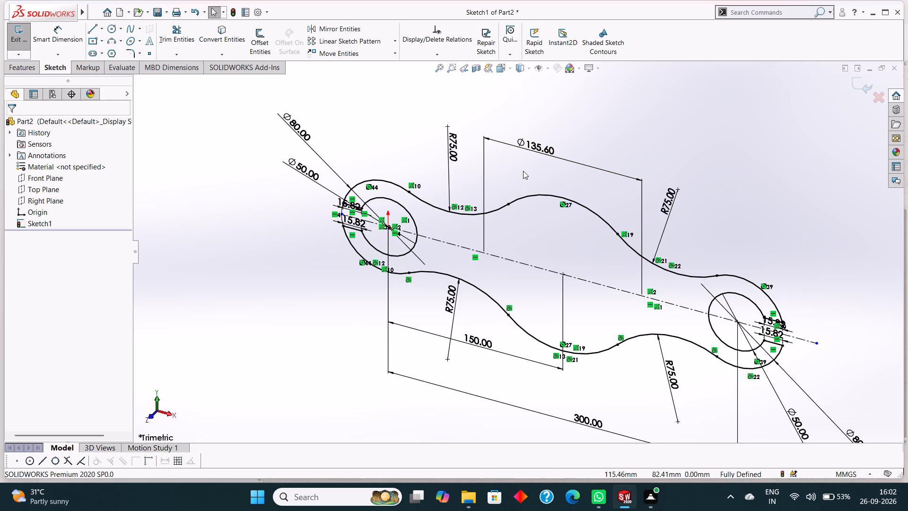
{"action": "key", "text": "ctrl+z"}
{"action": "key", "text": "ctrl+z"}
{"action": "key", "text": "ctrl+z"}
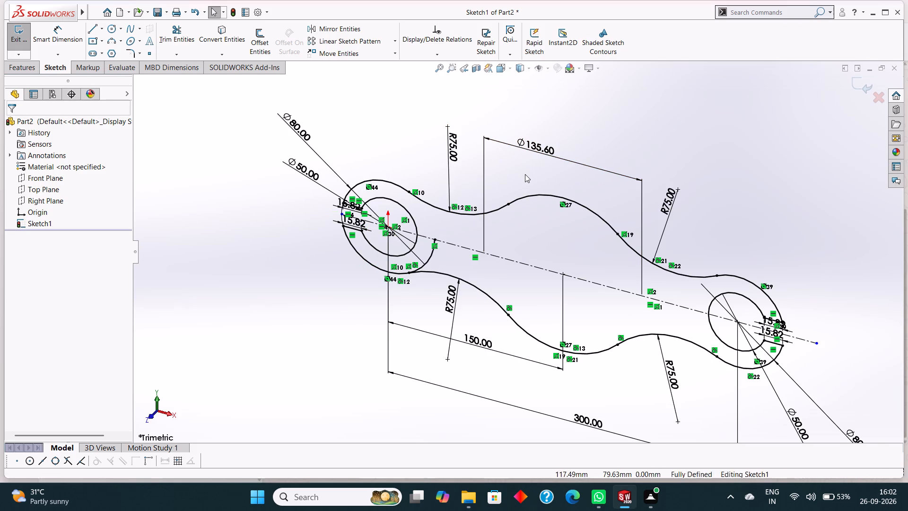
{"action": "key", "text": "ctrl+z"}
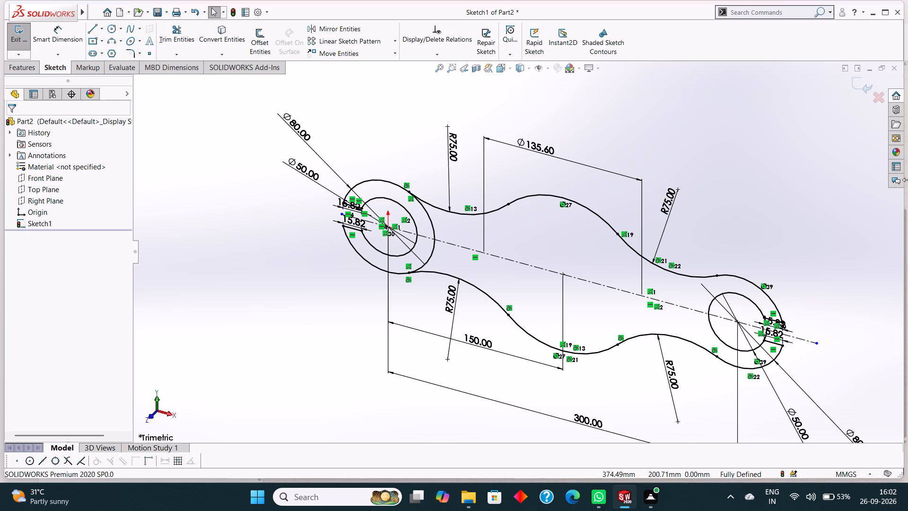
Show the sketch in the Front view and examine the link profile around the central arcs.
{"action": "left_click", "coordinate": [510, 71]}
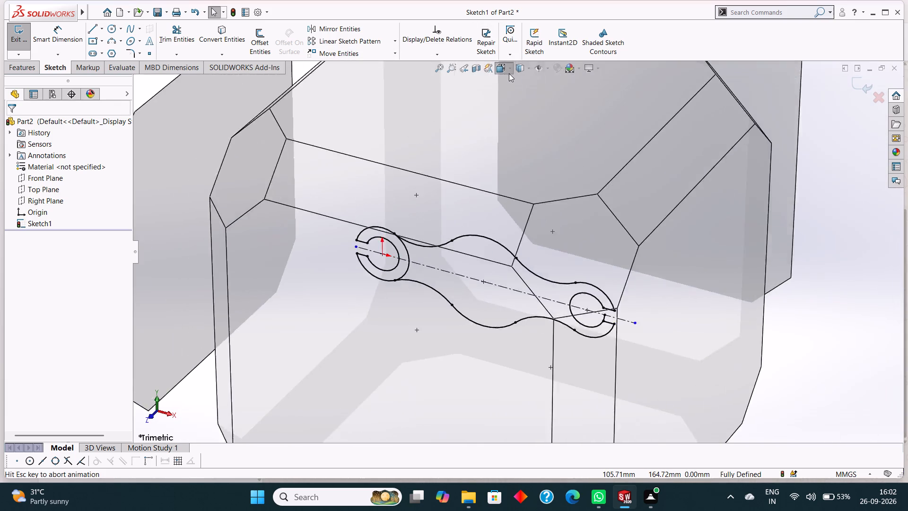
{"action": "left_click", "coordinate": [554, 119]}
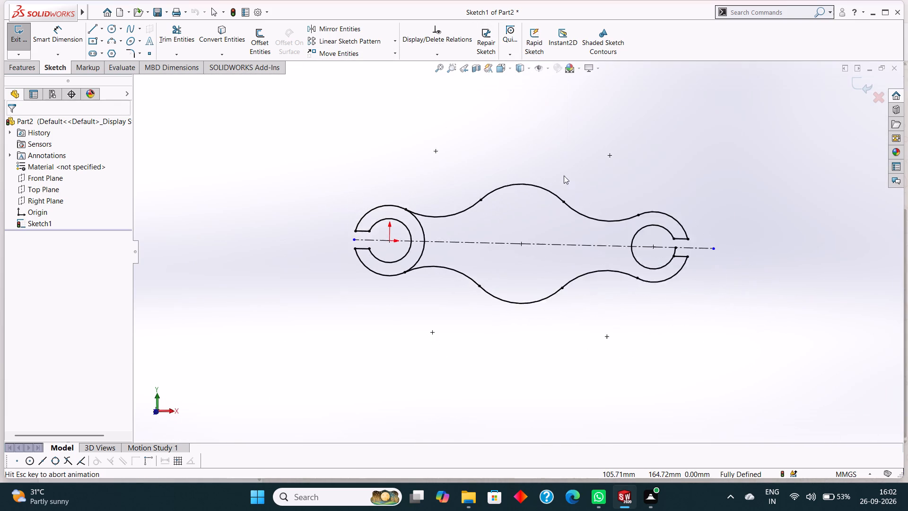
{"action": "scroll", "coordinate": [517, 202], "scroll_direction": "down", "scroll_amount": 3}
{"action": "scroll", "coordinate": [518, 199], "scroll_direction": "up", "scroll_amount": 3}
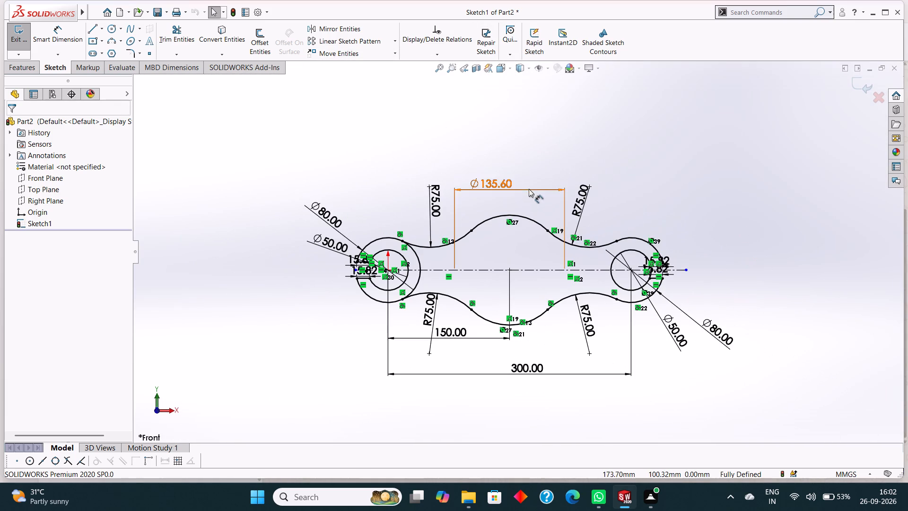
{"action": "scroll", "coordinate": [414, 230], "scroll_direction": "down", "scroll_amount": 3}
{"action": "scroll", "coordinate": [473, 235], "scroll_direction": "up", "scroll_amount": 2}
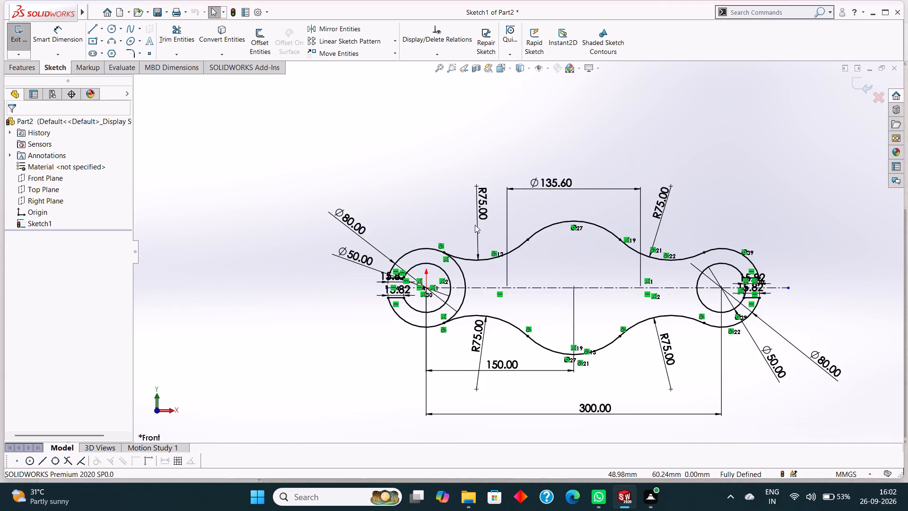
{"action": "scroll", "coordinate": [475, 220], "scroll_direction": "down", "scroll_amount": 2}
{"action": "scroll", "coordinate": [511, 197], "scroll_direction": "up", "scroll_amount": 1}
{"action": "scroll", "coordinate": [586, 223], "scroll_direction": "up", "scroll_amount": 3}
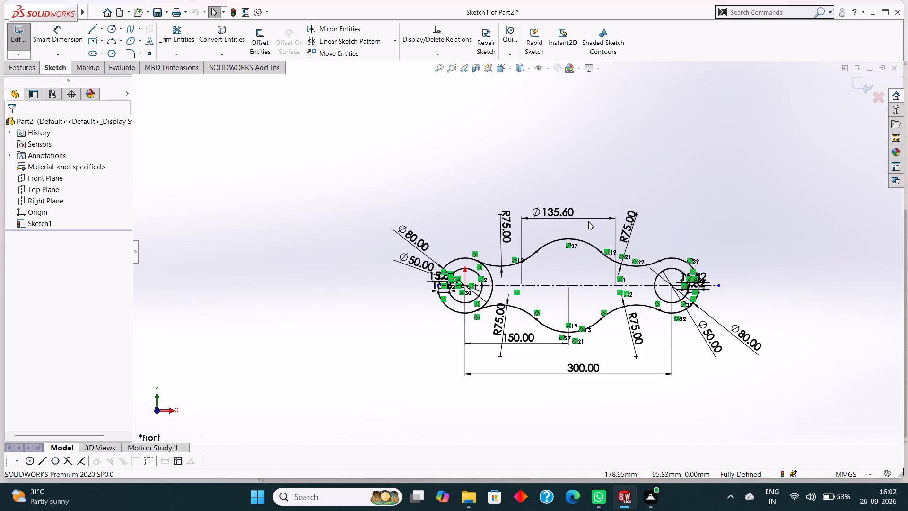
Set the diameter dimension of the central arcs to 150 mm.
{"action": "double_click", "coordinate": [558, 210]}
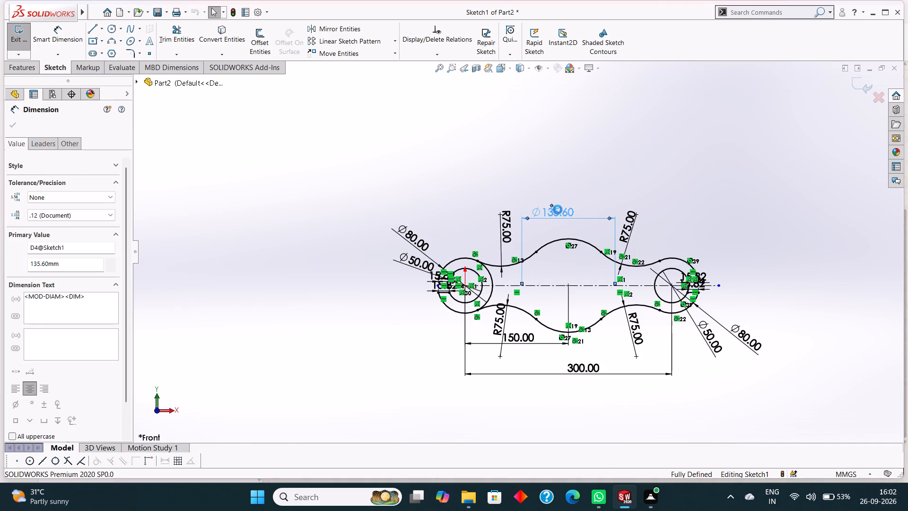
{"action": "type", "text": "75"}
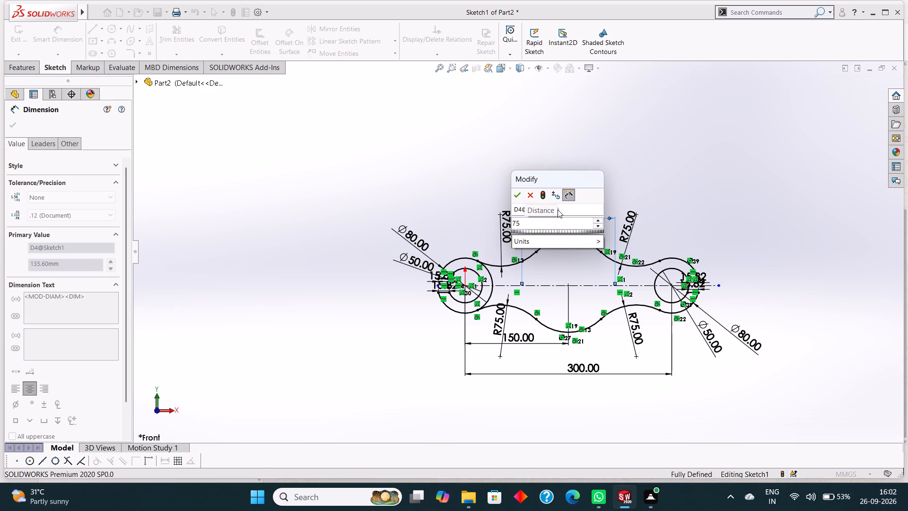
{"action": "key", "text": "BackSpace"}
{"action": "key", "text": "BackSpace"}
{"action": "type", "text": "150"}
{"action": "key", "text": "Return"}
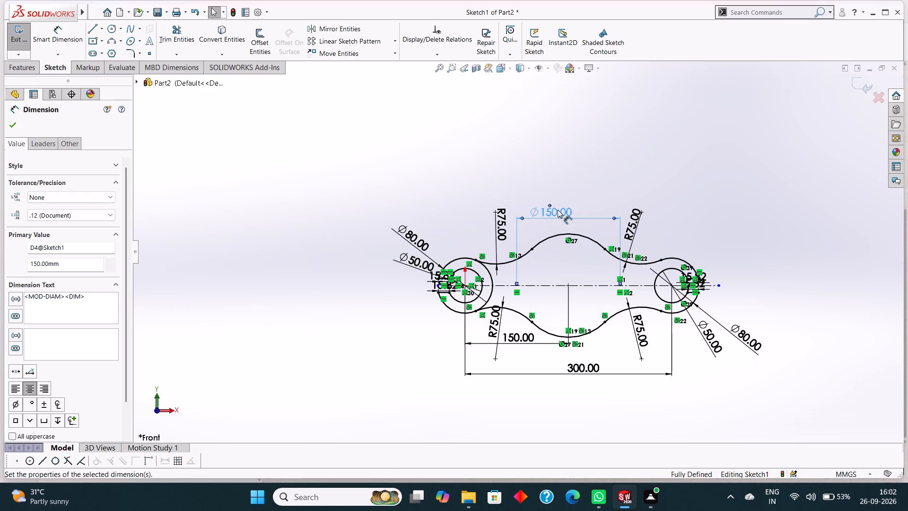
Examine the resized central arcs and how they meet the tangent arcs and the circular ends.
{"action": "scroll", "coordinate": [572, 238], "scroll_direction": "down", "scroll_amount": 2}
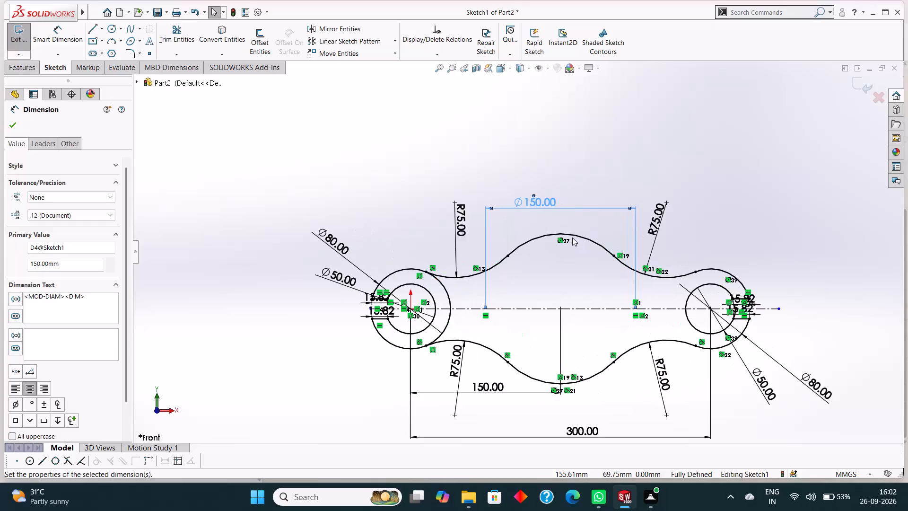
{"action": "scroll", "coordinate": [687, 297], "scroll_direction": "down", "scroll_amount": 4}
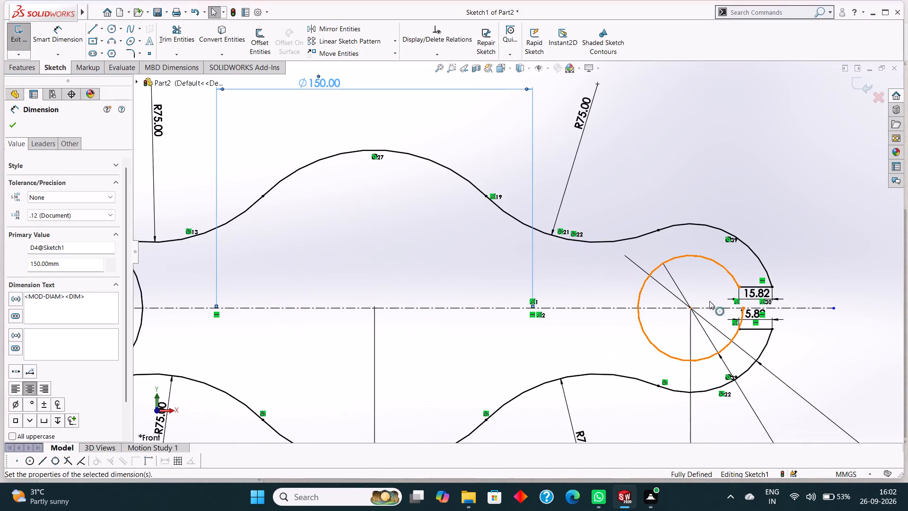
{"action": "scroll", "coordinate": [732, 302], "scroll_direction": "down", "scroll_amount": 4}
{"action": "scroll", "coordinate": [733, 305], "scroll_direction": "up", "scroll_amount": 11}
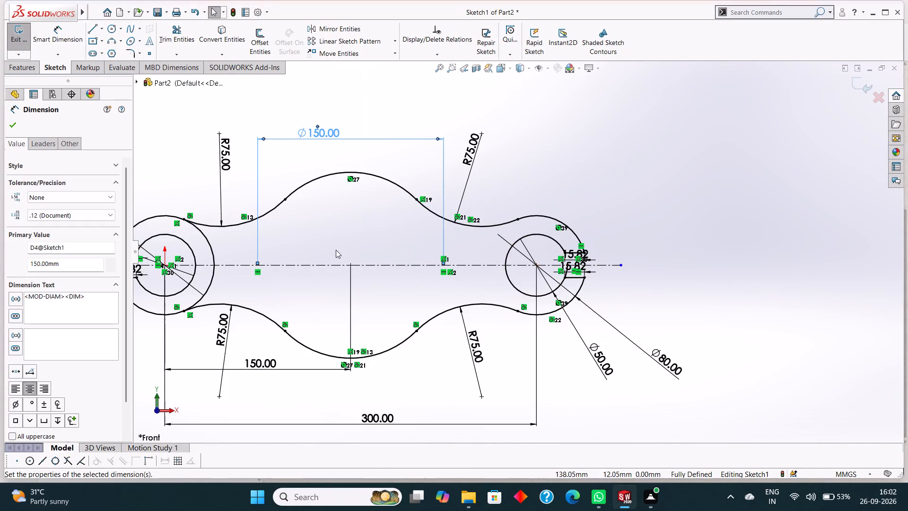
{"action": "scroll", "coordinate": [336, 249], "scroll_direction": "up", "scroll_amount": 4}
{"action": "scroll", "coordinate": [431, 240], "scroll_direction": "down", "scroll_amount": 3}
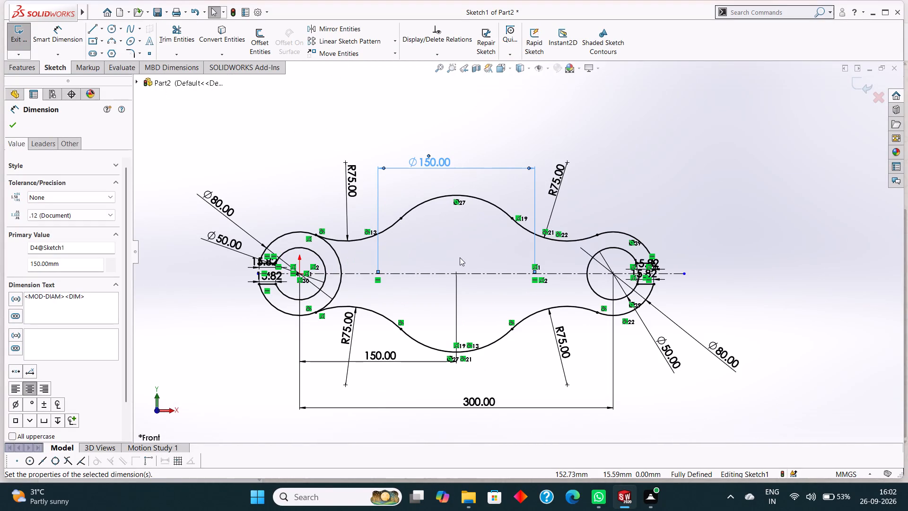
{"action": "left_click", "coordinate": [17, 122]}
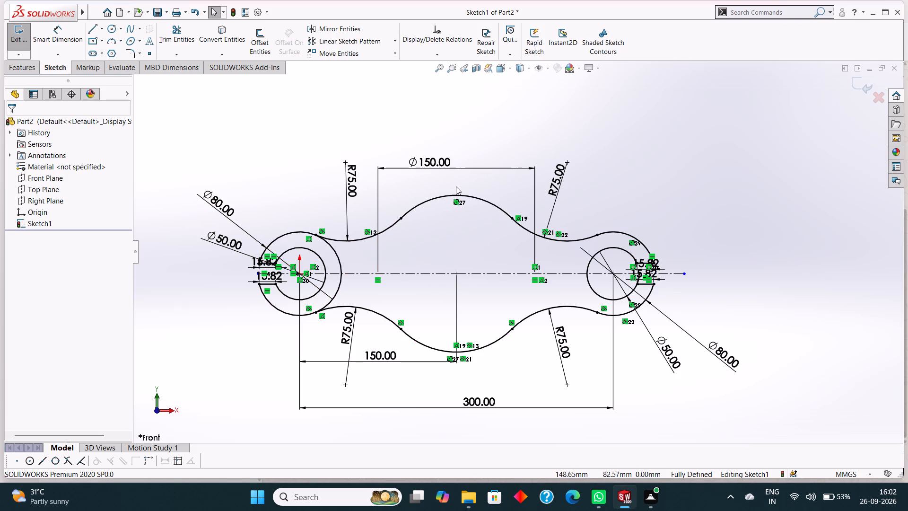
{"action": "scroll", "coordinate": [488, 200], "scroll_direction": "up", "scroll_amount": 3}
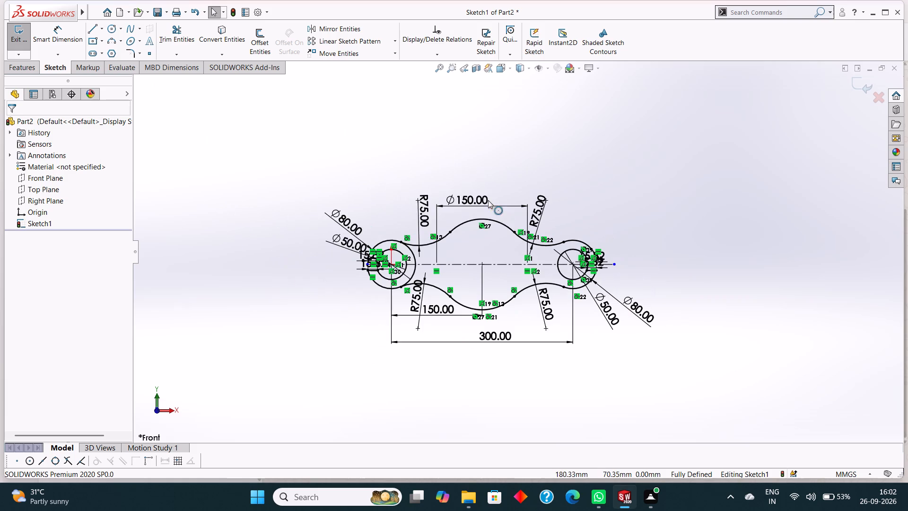
{"action": "scroll", "coordinate": [489, 261], "scroll_direction": "down", "scroll_amount": 2}
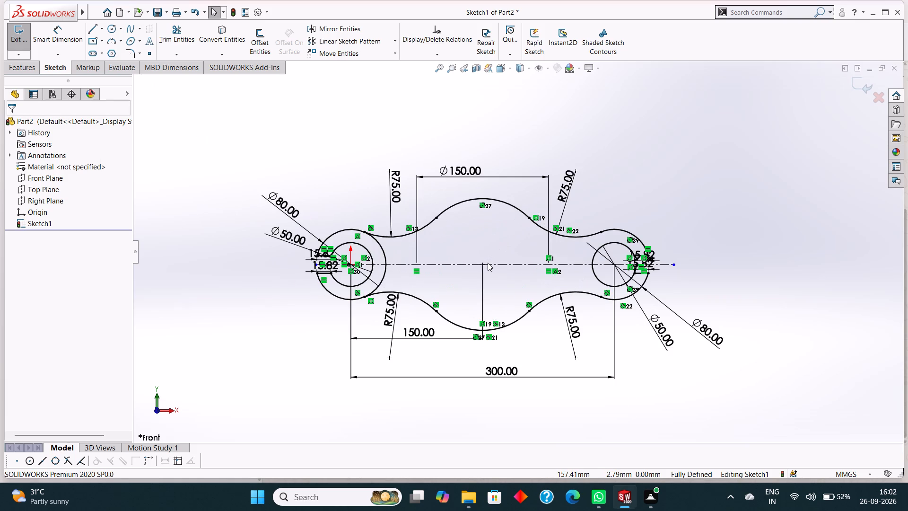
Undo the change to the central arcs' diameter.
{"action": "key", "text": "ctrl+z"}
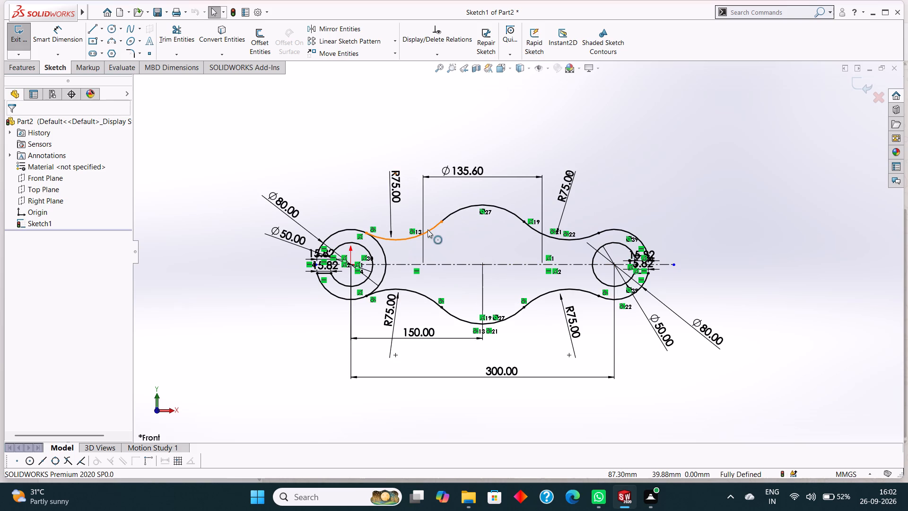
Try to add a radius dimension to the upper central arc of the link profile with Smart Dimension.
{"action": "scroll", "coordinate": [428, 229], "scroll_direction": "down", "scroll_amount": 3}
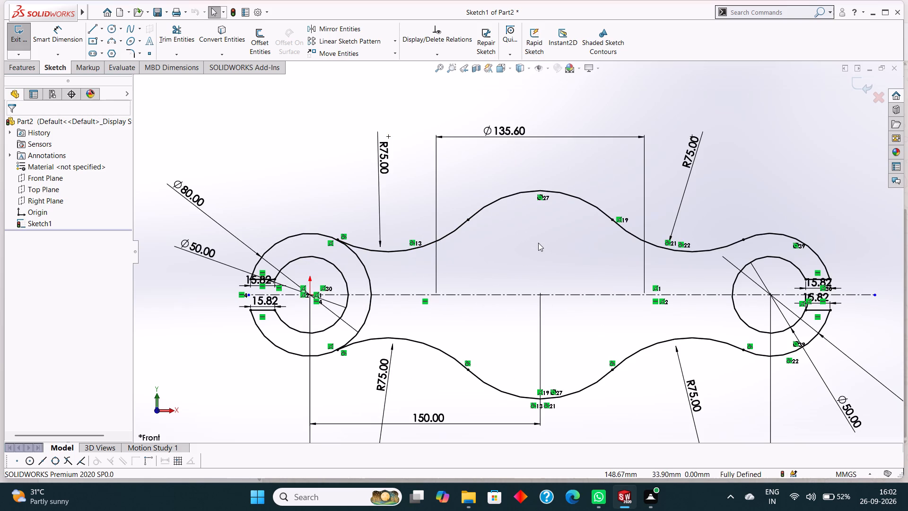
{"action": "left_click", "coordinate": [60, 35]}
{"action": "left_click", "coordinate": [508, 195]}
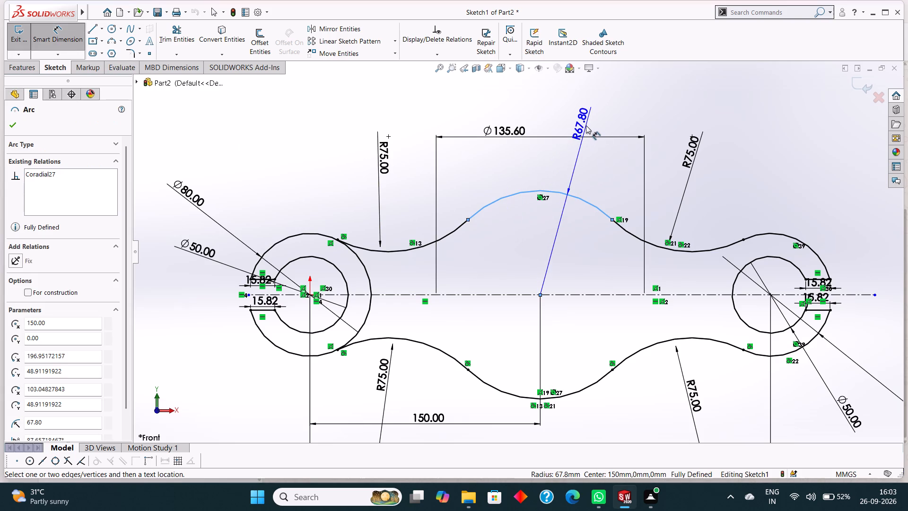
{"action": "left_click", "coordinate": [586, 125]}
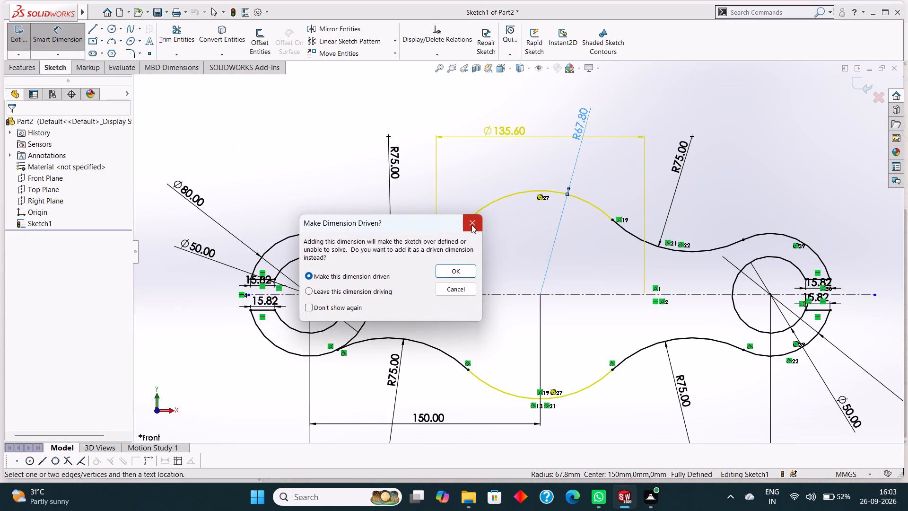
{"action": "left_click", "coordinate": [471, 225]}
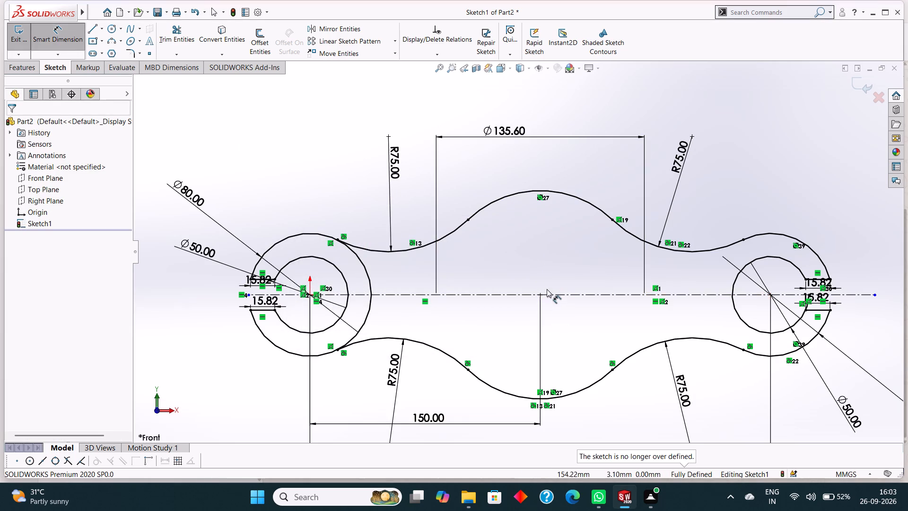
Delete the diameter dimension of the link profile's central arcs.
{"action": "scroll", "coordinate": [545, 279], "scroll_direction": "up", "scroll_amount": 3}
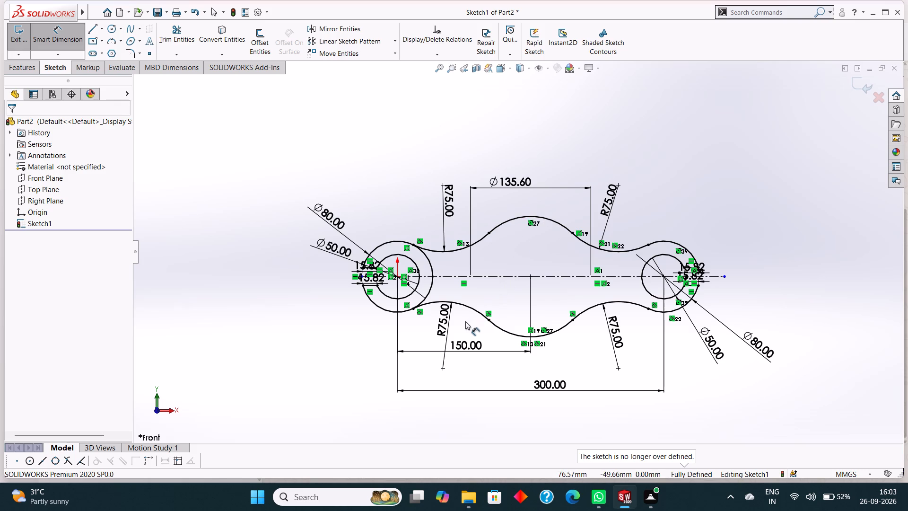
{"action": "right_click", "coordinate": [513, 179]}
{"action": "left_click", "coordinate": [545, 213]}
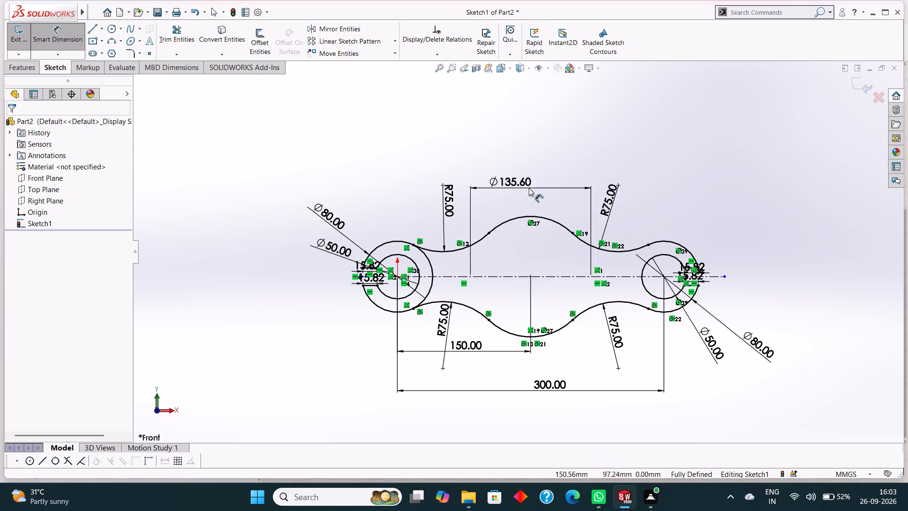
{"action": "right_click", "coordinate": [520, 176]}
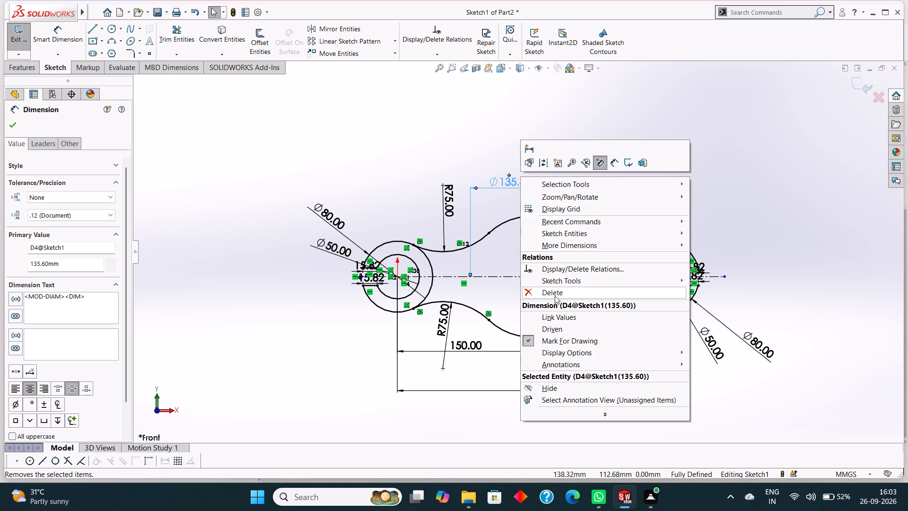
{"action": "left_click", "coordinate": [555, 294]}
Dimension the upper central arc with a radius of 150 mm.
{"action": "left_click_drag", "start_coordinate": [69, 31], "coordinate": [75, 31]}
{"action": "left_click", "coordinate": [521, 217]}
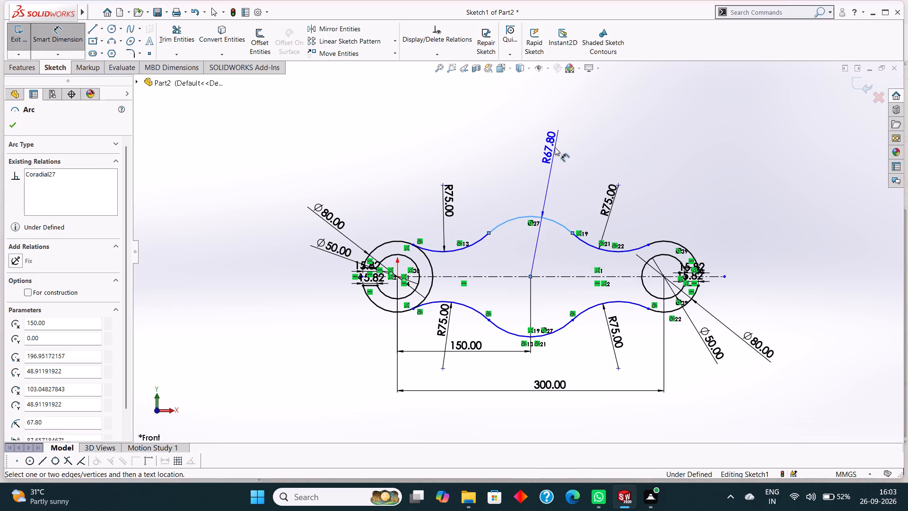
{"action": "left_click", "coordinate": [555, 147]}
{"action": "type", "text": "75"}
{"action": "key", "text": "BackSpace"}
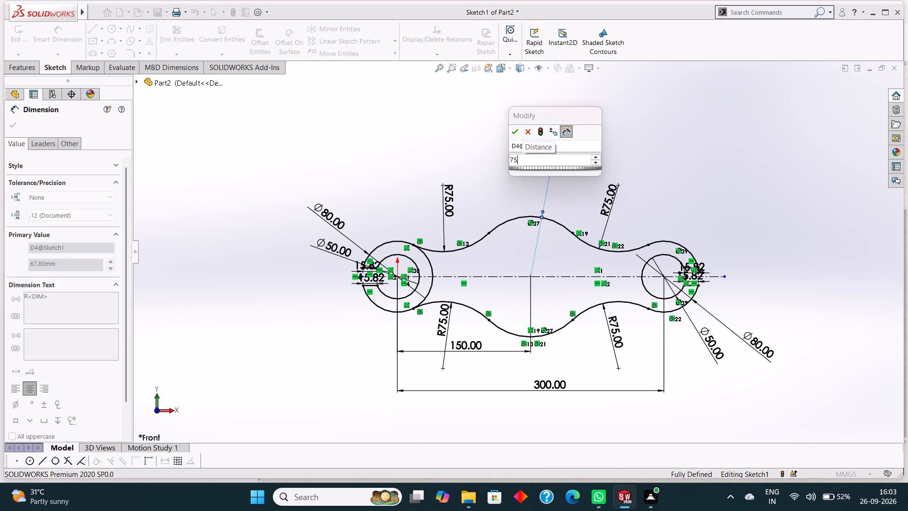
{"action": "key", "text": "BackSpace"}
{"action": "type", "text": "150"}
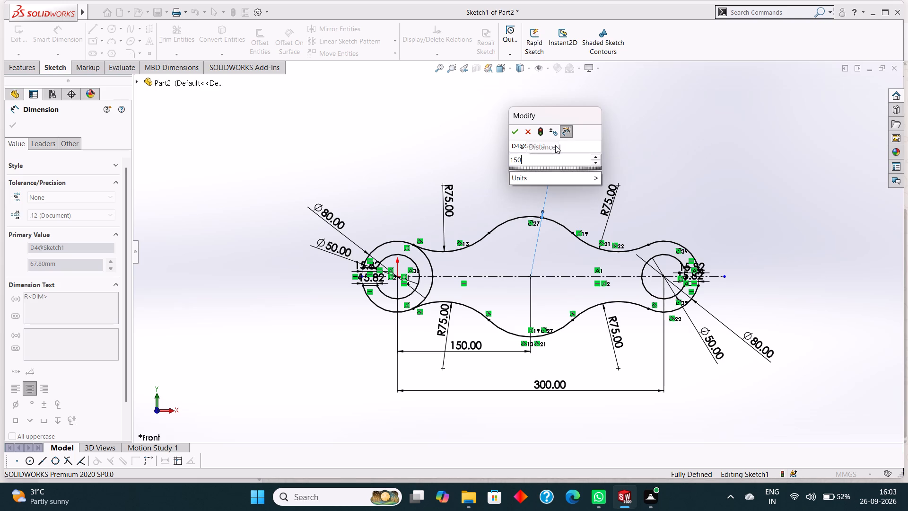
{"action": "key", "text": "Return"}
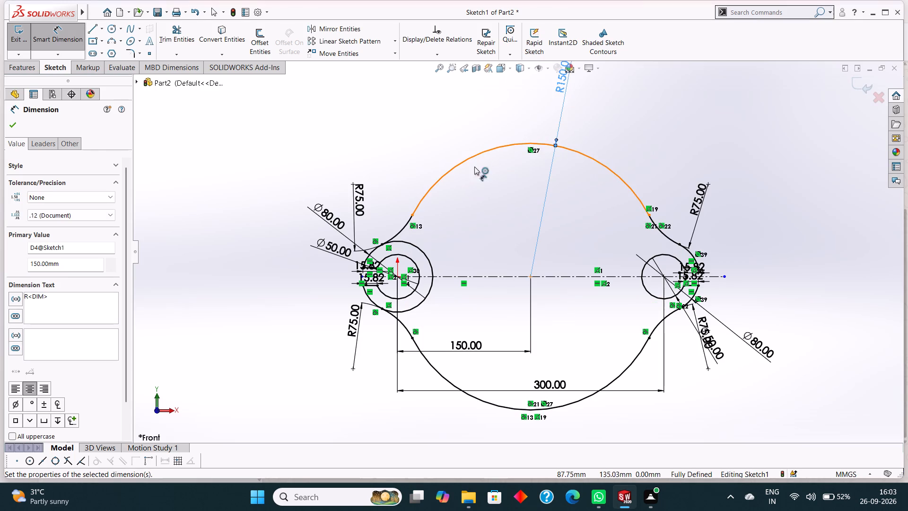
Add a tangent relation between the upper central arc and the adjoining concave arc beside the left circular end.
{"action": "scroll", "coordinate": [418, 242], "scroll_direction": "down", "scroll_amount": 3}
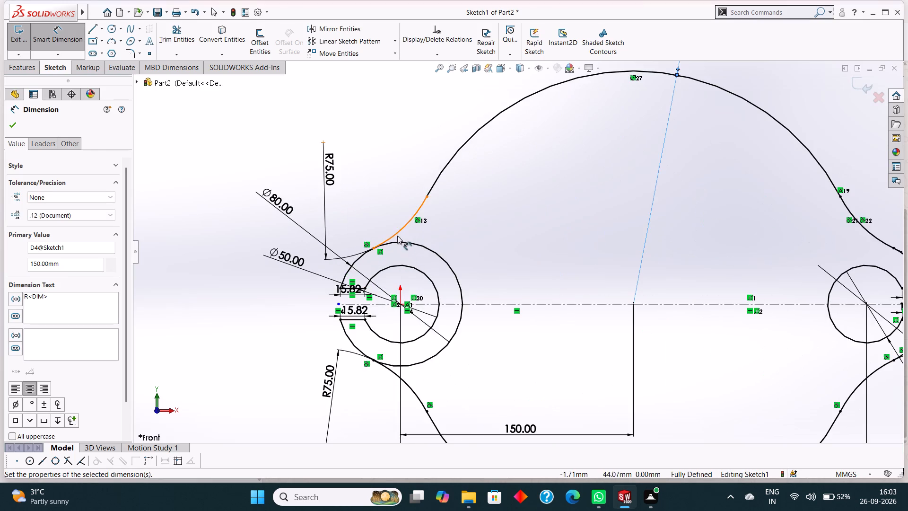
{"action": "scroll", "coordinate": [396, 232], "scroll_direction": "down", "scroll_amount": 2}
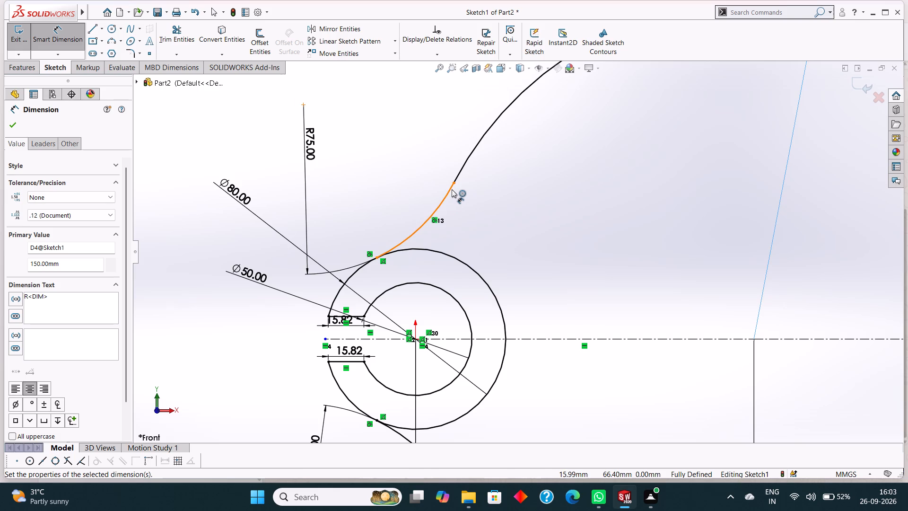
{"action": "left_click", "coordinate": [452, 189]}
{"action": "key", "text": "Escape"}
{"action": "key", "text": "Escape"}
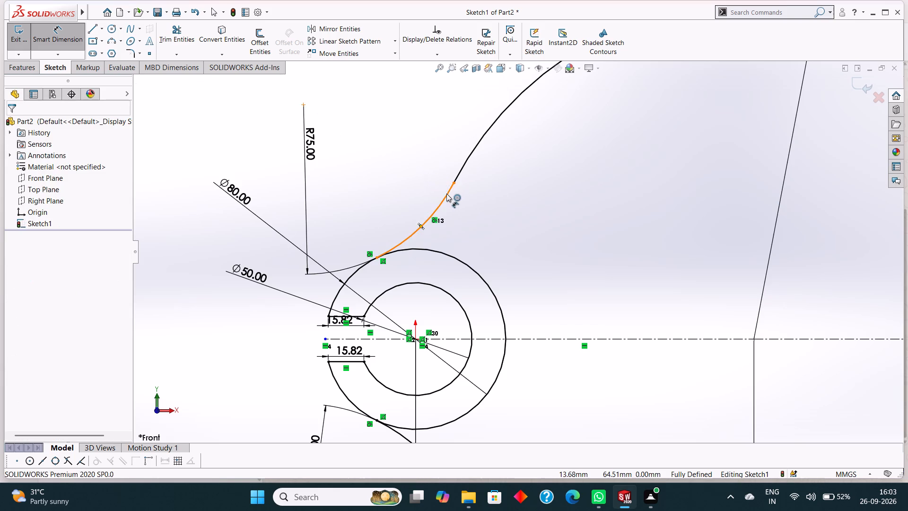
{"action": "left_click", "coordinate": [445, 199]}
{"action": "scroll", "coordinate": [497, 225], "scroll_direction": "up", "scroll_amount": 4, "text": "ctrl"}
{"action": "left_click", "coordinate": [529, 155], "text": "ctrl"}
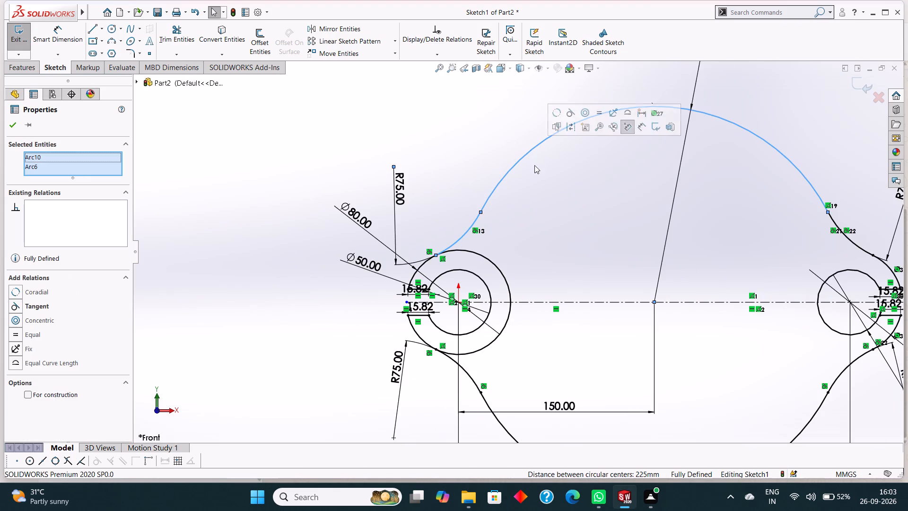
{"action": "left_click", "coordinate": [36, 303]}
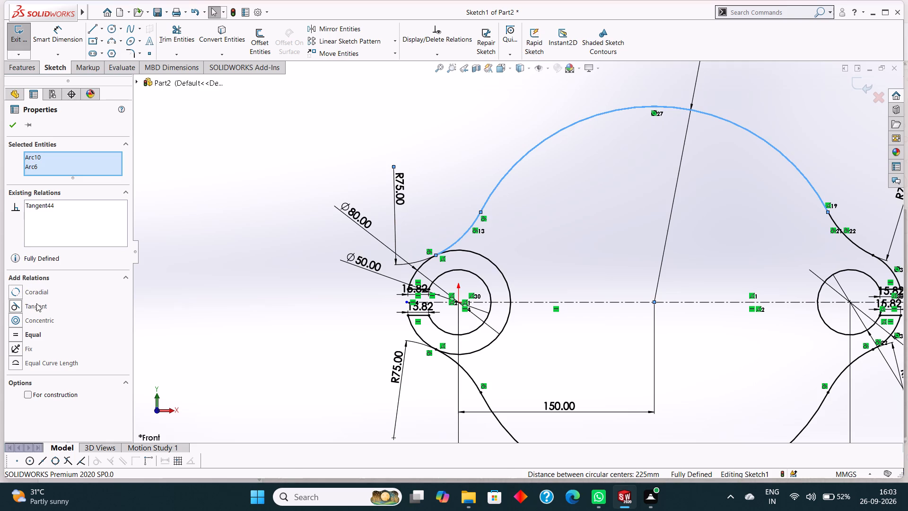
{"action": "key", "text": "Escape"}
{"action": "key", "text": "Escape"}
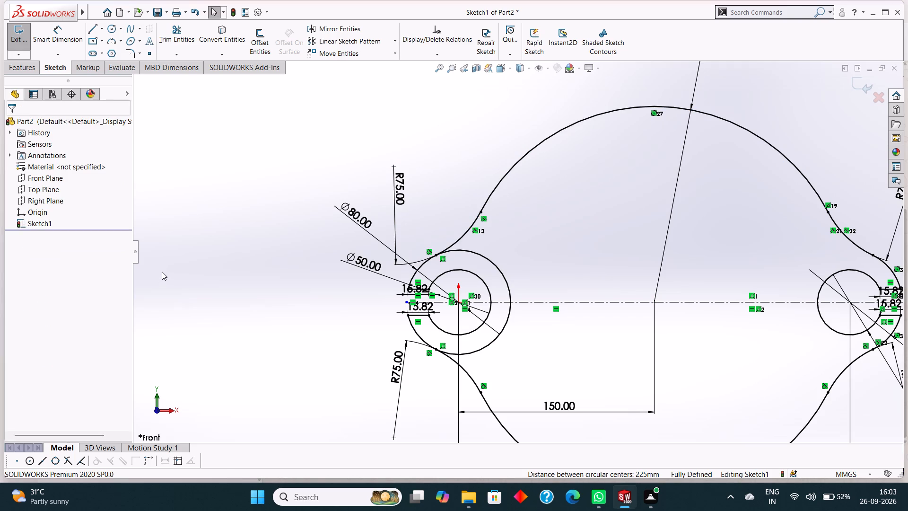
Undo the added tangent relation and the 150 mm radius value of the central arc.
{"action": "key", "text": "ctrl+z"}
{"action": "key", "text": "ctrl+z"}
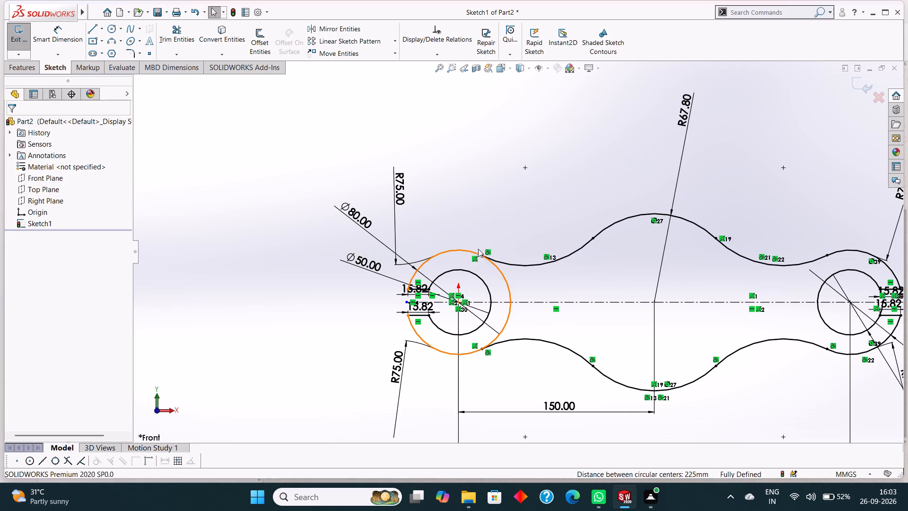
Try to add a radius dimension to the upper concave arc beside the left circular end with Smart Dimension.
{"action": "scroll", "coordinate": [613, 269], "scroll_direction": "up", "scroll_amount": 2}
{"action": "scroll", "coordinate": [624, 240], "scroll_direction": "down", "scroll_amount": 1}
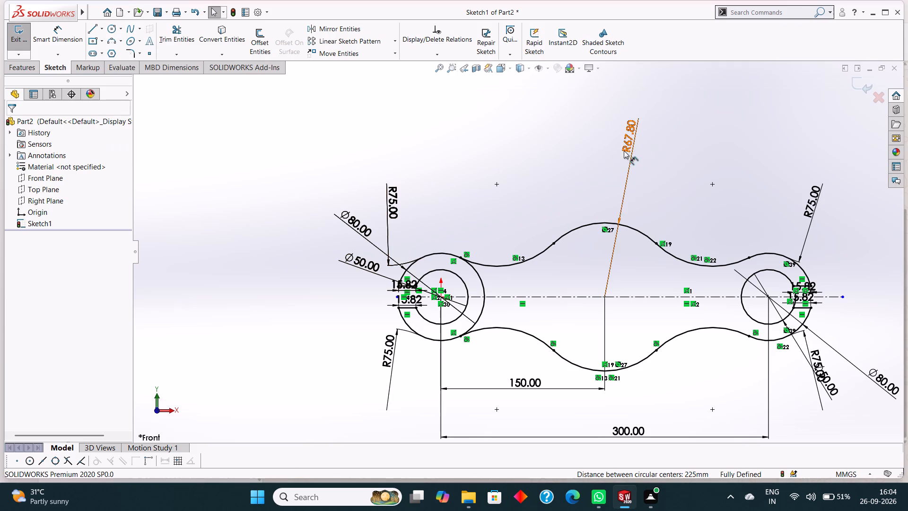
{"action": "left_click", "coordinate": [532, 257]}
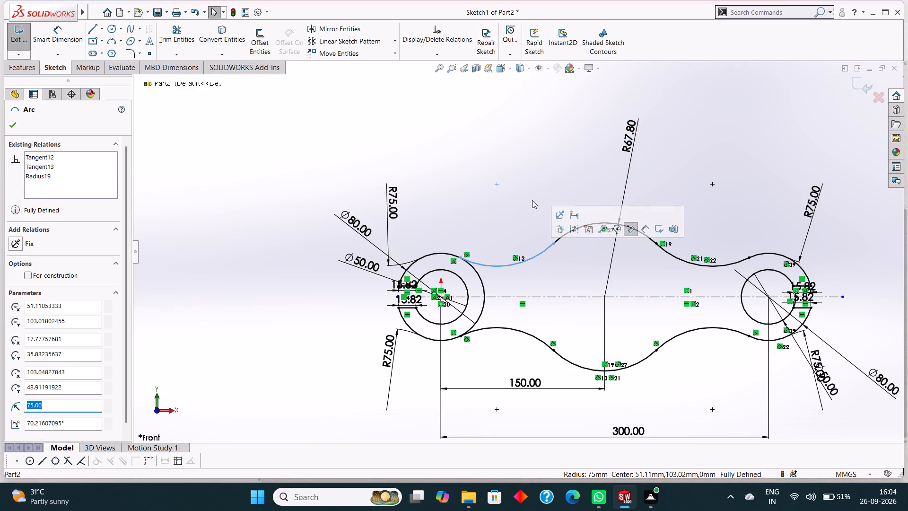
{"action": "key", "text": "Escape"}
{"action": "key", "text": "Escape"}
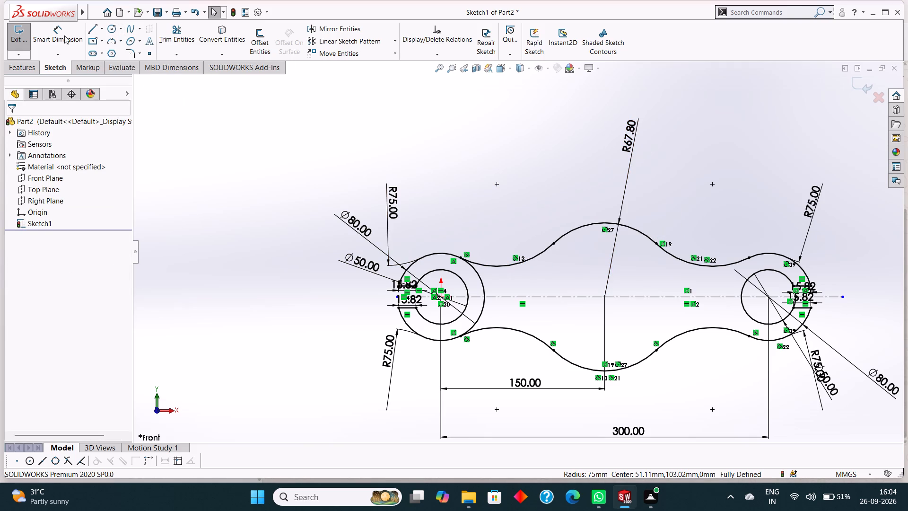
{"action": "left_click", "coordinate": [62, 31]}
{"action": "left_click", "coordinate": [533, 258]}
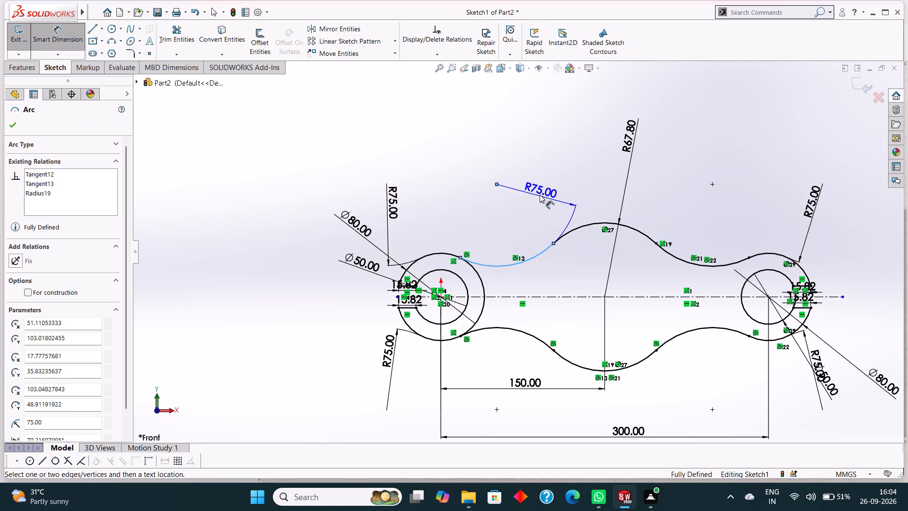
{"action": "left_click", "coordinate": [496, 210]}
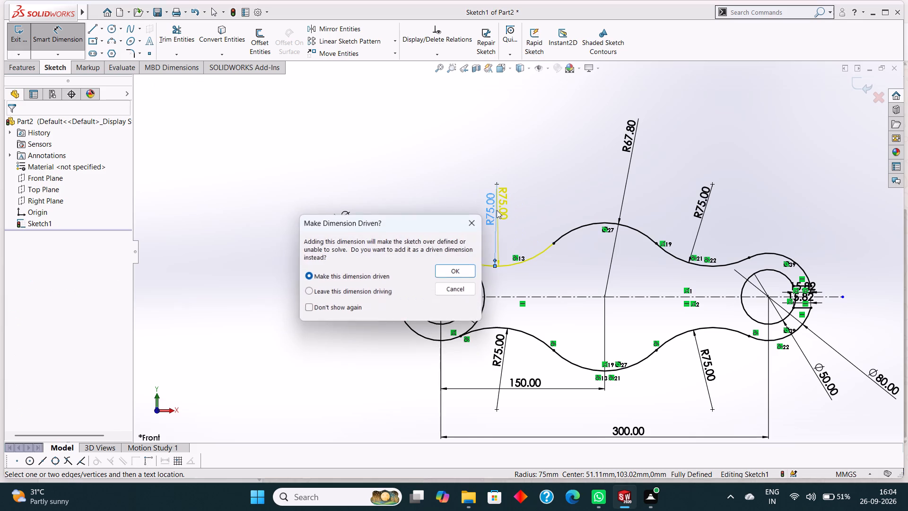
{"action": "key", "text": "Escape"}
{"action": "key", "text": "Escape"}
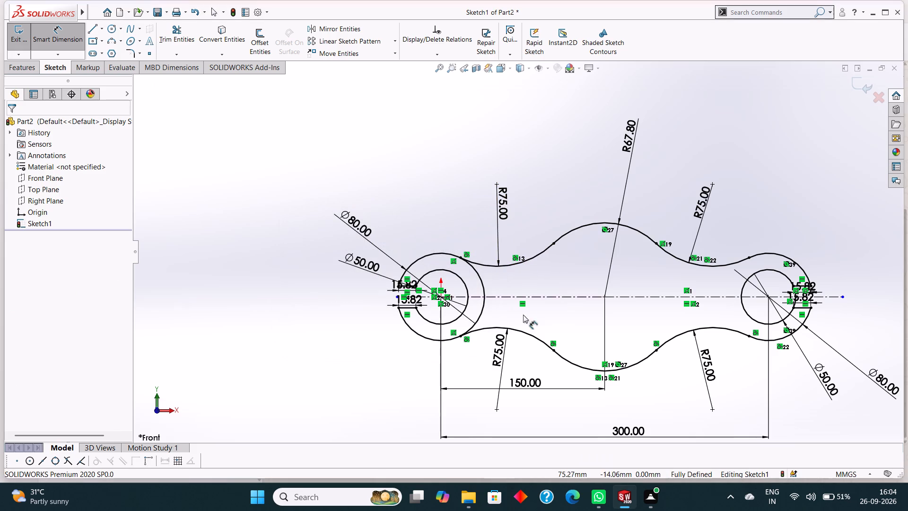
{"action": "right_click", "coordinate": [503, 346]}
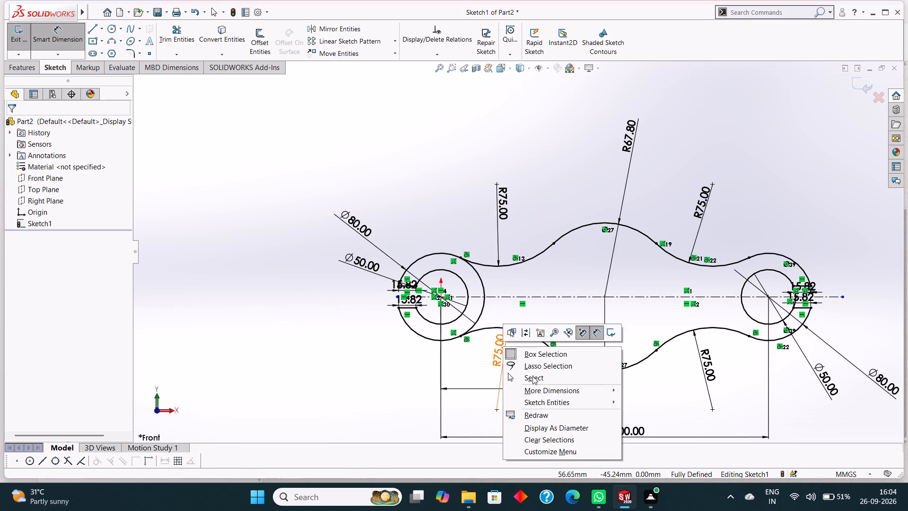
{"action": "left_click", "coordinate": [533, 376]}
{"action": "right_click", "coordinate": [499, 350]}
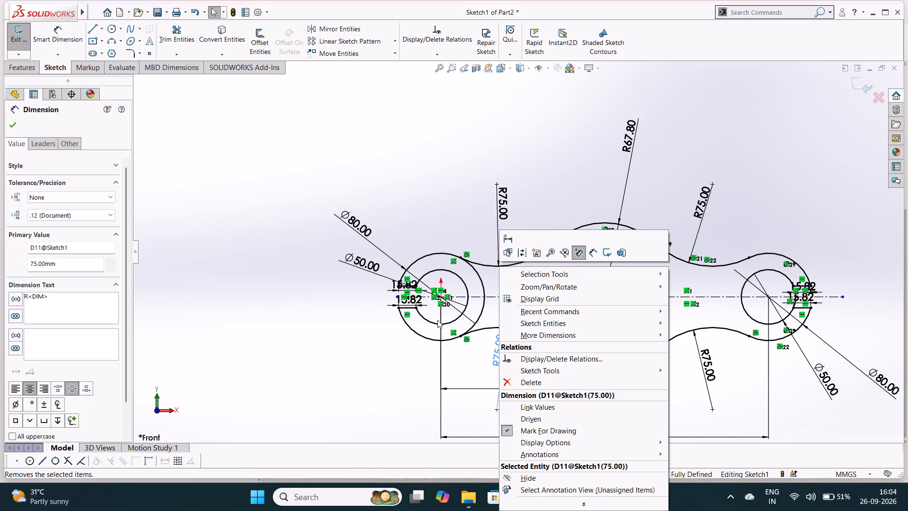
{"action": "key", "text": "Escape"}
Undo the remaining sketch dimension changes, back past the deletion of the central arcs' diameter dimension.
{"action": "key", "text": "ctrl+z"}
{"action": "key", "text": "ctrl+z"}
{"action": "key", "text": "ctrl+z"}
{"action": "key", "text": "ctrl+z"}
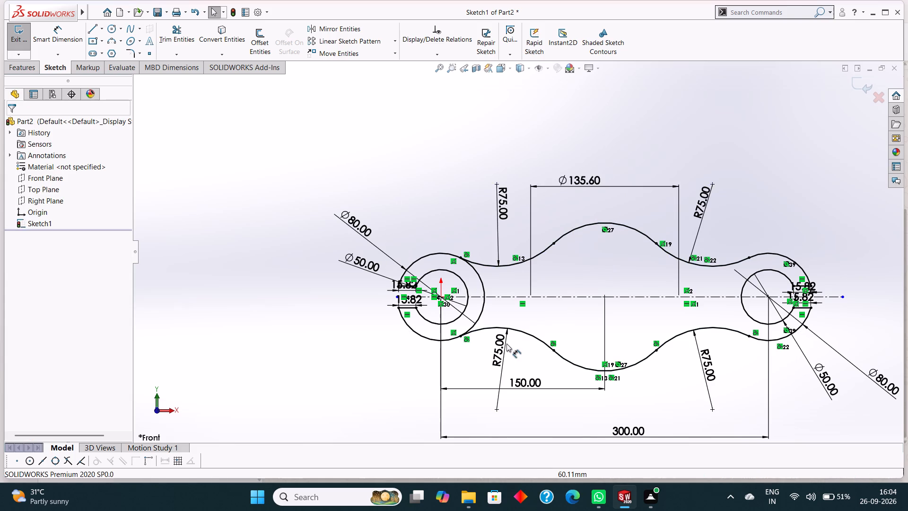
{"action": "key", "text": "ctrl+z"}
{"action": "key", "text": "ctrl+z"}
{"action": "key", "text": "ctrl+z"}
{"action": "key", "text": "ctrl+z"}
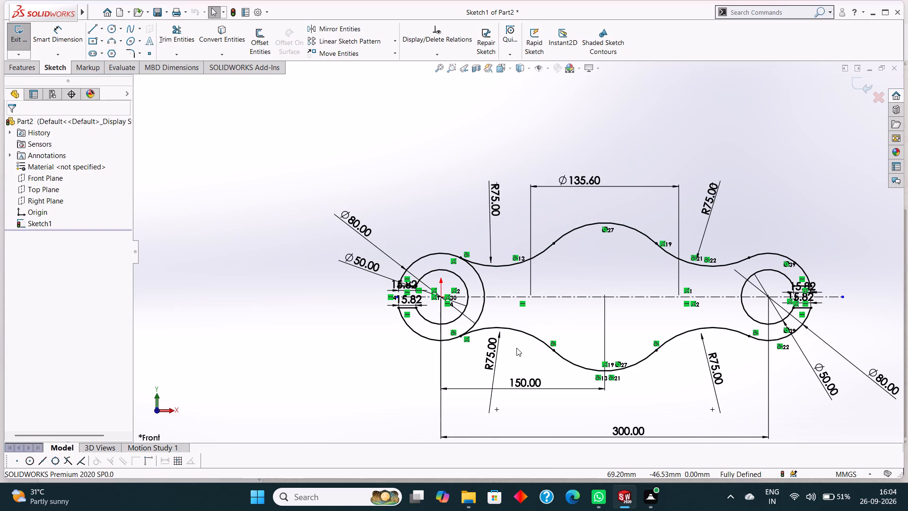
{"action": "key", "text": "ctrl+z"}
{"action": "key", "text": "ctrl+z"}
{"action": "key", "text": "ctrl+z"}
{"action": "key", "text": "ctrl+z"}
Delete the central arcs' diameter dimension and the 75 mm radius dimensions of all four concave arcs.
{"action": "right_click", "coordinate": [573, 179]}
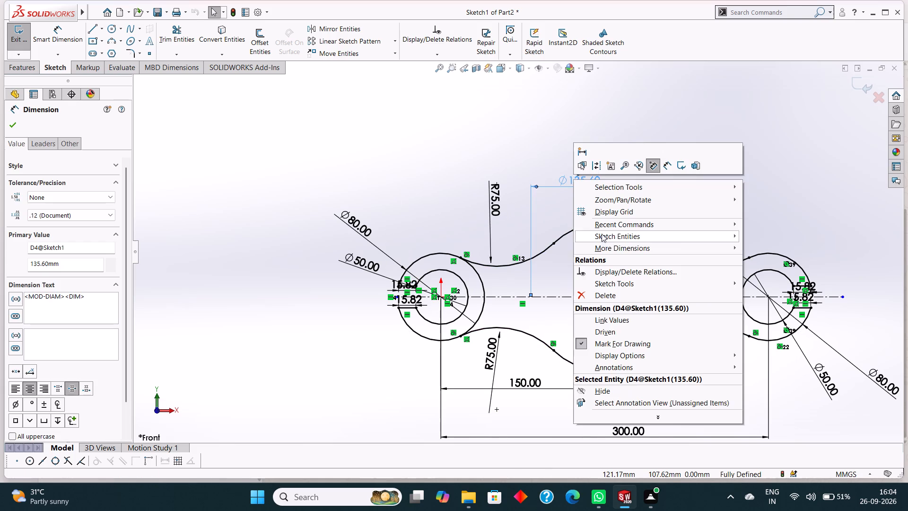
{"action": "left_click", "coordinate": [602, 297]}
{"action": "right_click", "coordinate": [504, 202]}
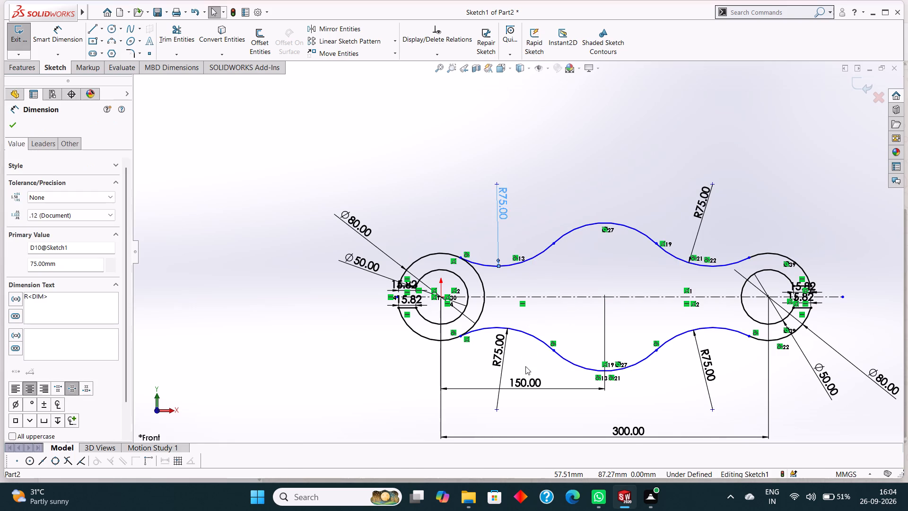
{"action": "left_click", "coordinate": [537, 328]}
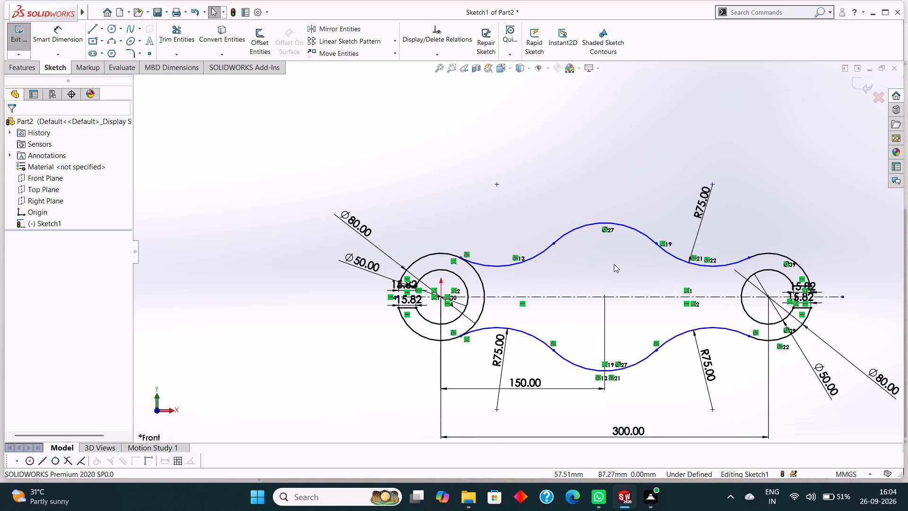
{"action": "right_click", "coordinate": [701, 211]}
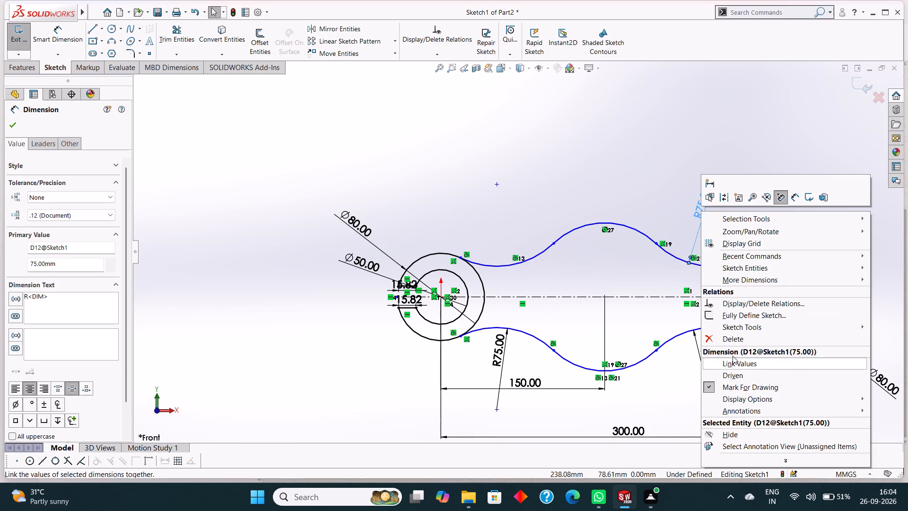
{"action": "left_click", "coordinate": [730, 337]}
{"action": "right_click", "coordinate": [501, 343]}
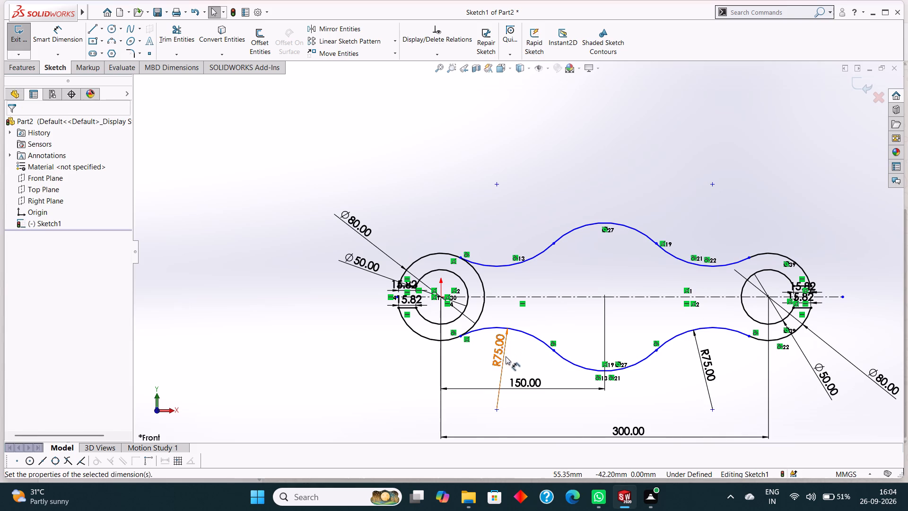
{"action": "left_click", "coordinate": [529, 383]}
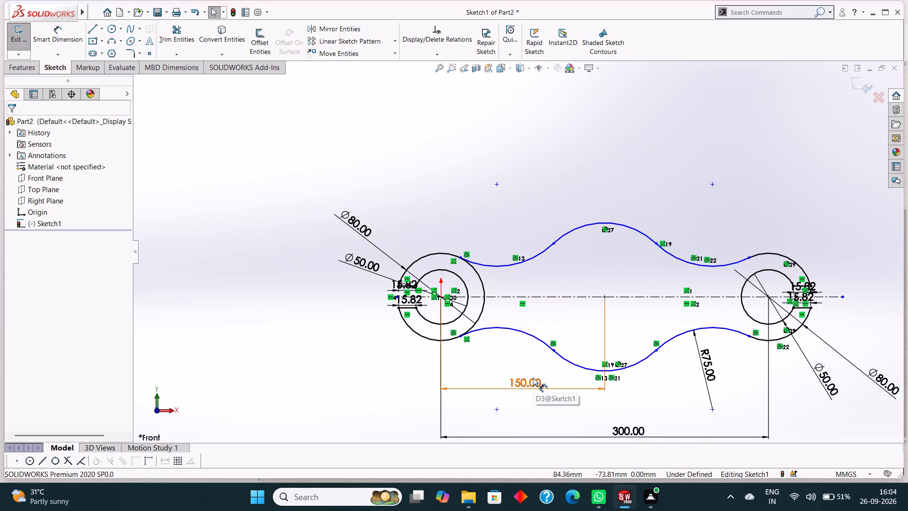
{"action": "right_click", "coordinate": [709, 362]}
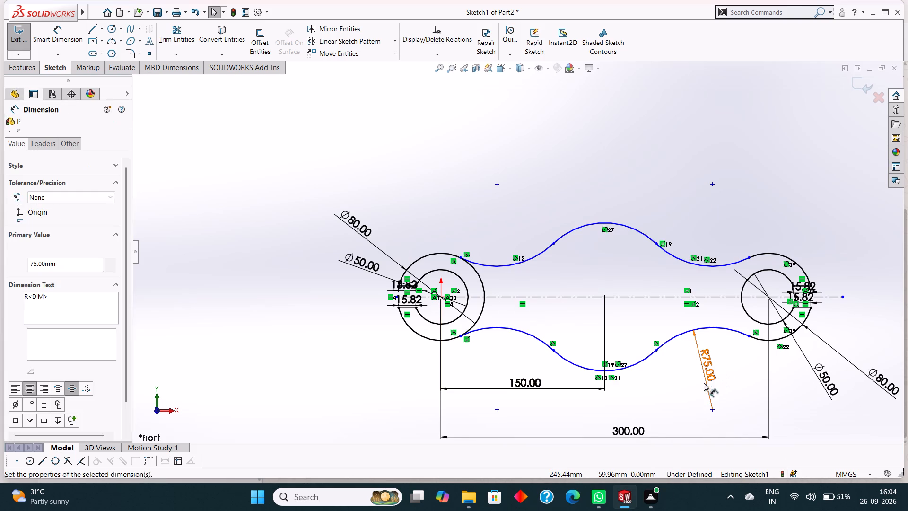
{"action": "left_click", "coordinate": [737, 384]}
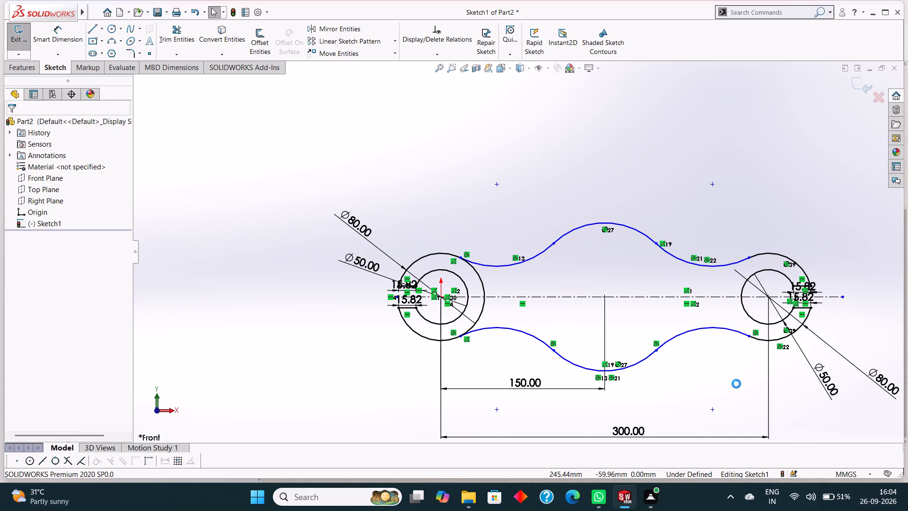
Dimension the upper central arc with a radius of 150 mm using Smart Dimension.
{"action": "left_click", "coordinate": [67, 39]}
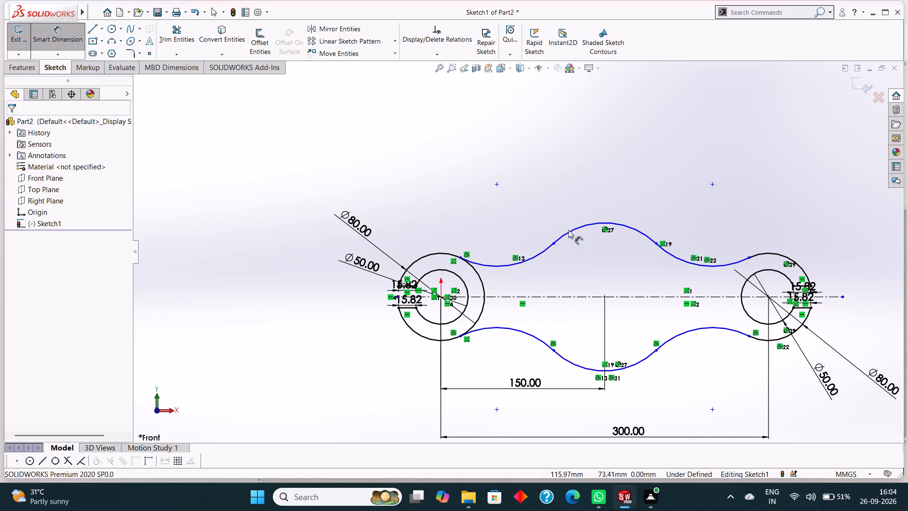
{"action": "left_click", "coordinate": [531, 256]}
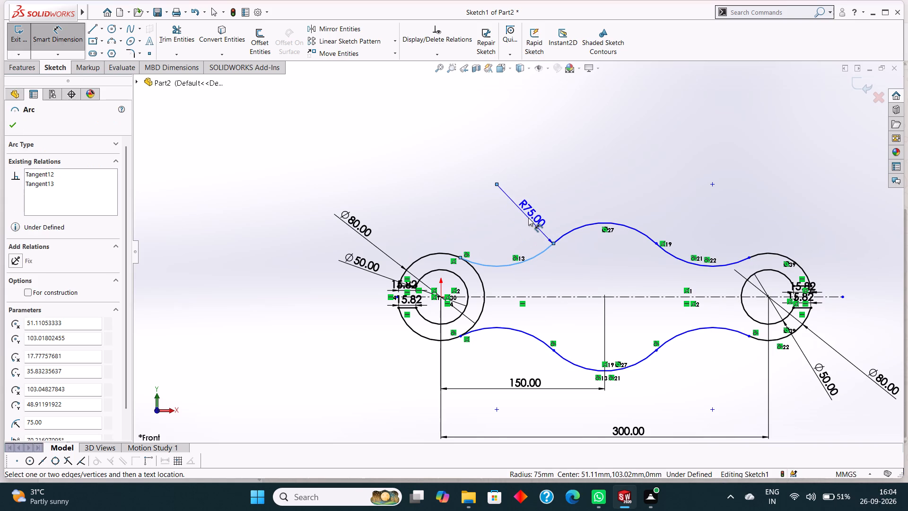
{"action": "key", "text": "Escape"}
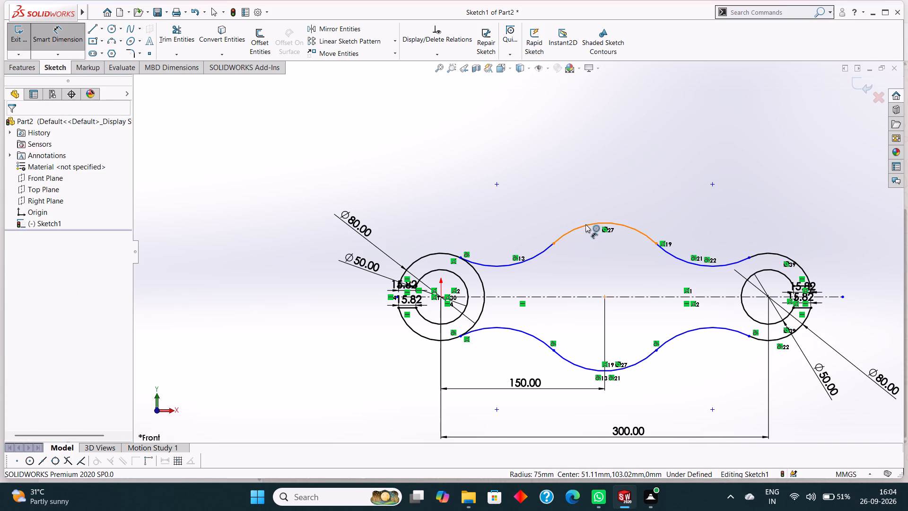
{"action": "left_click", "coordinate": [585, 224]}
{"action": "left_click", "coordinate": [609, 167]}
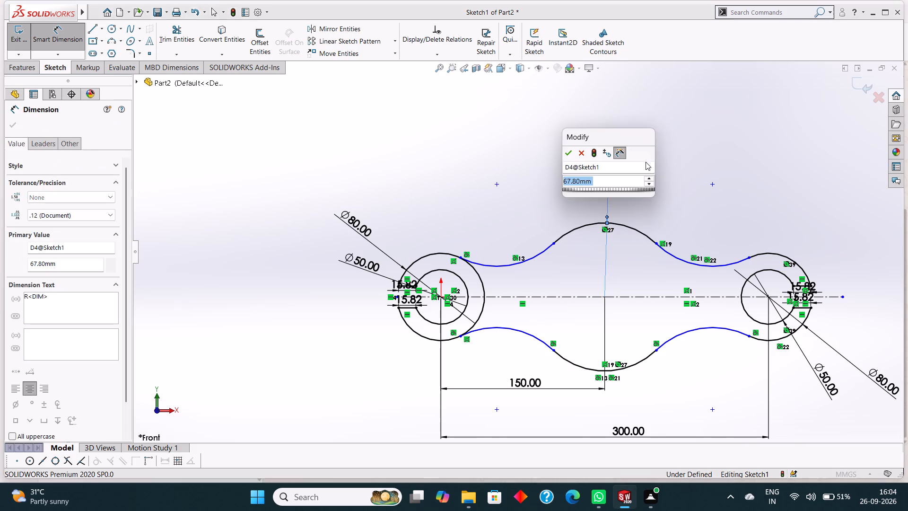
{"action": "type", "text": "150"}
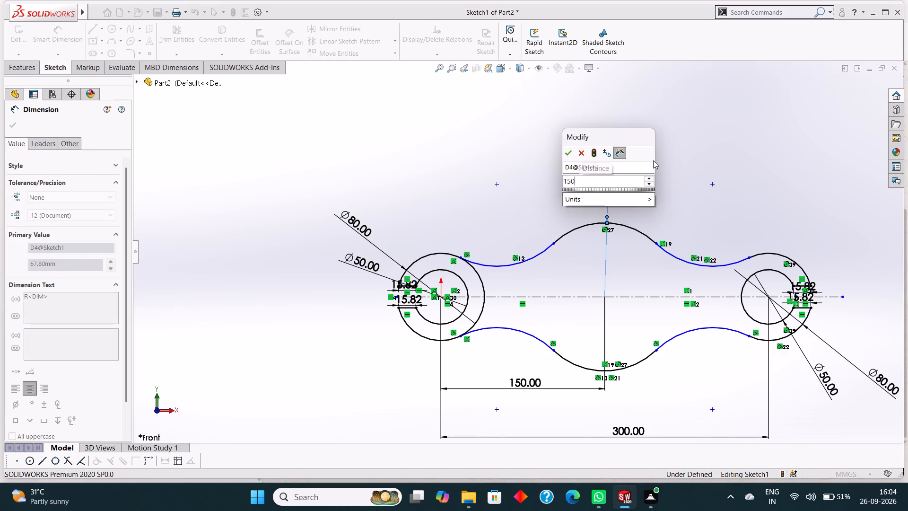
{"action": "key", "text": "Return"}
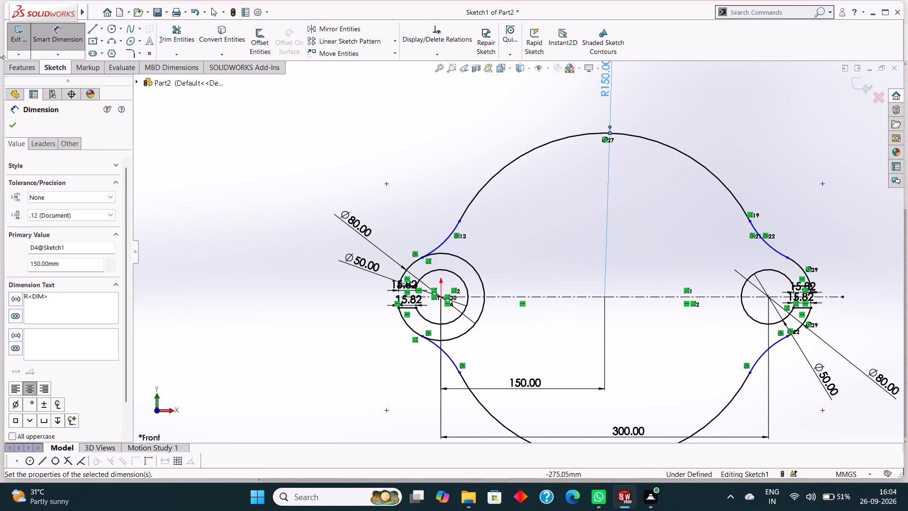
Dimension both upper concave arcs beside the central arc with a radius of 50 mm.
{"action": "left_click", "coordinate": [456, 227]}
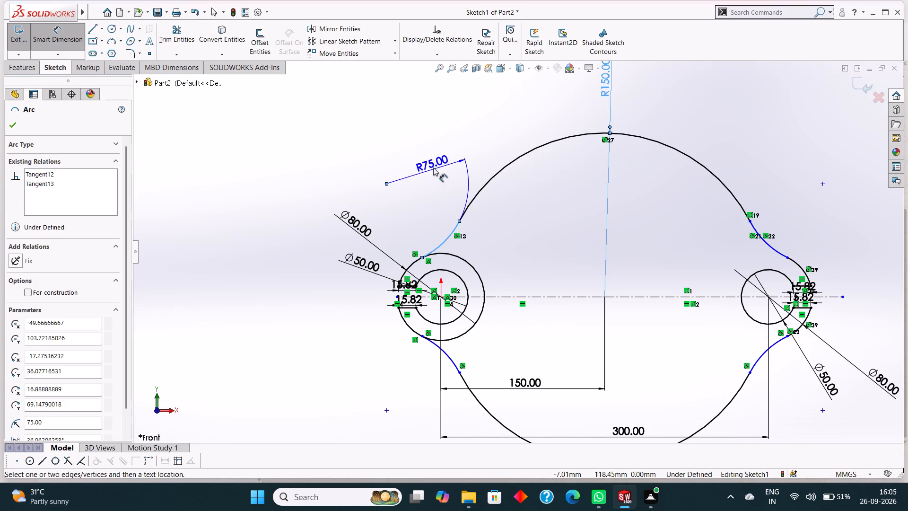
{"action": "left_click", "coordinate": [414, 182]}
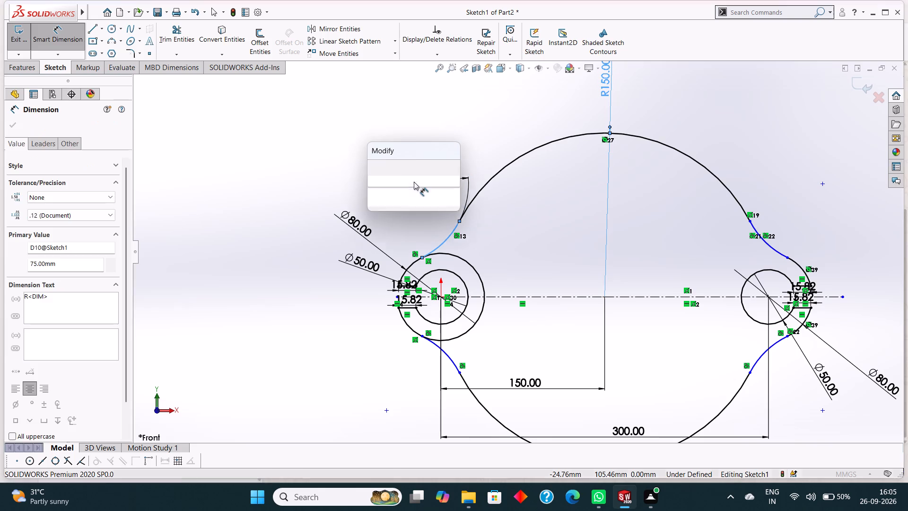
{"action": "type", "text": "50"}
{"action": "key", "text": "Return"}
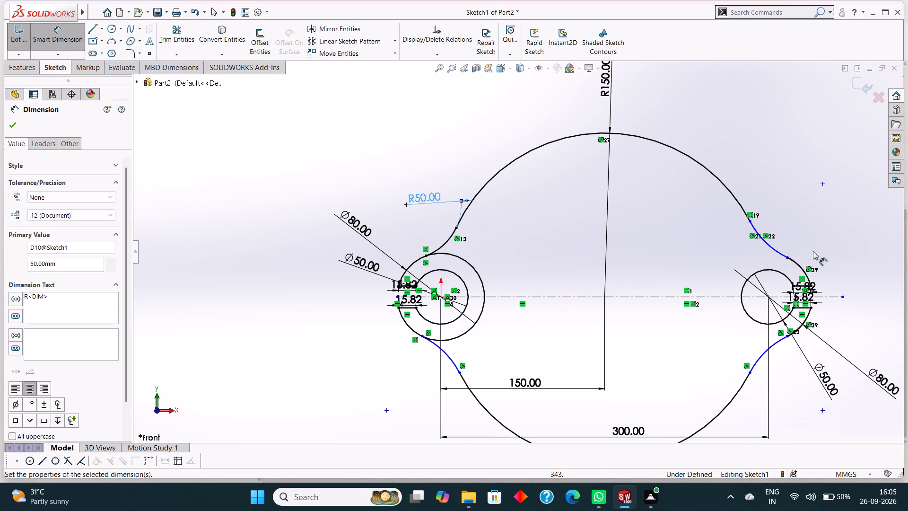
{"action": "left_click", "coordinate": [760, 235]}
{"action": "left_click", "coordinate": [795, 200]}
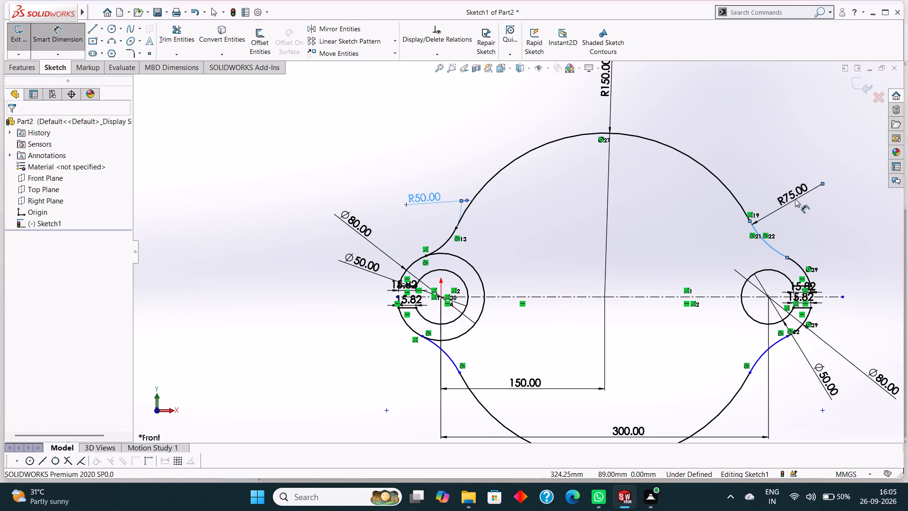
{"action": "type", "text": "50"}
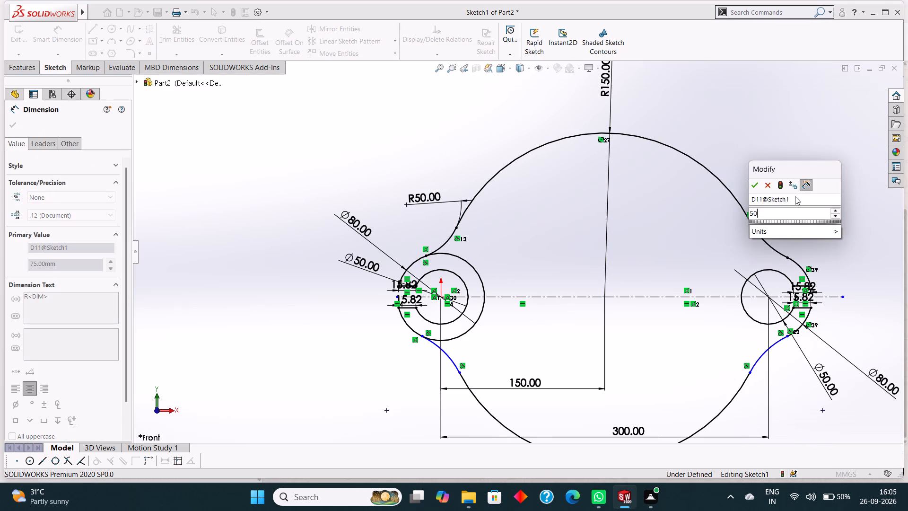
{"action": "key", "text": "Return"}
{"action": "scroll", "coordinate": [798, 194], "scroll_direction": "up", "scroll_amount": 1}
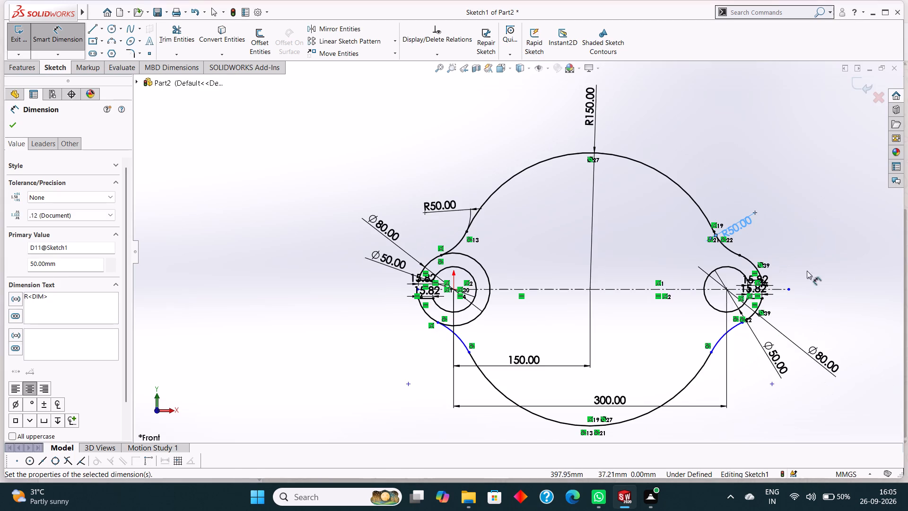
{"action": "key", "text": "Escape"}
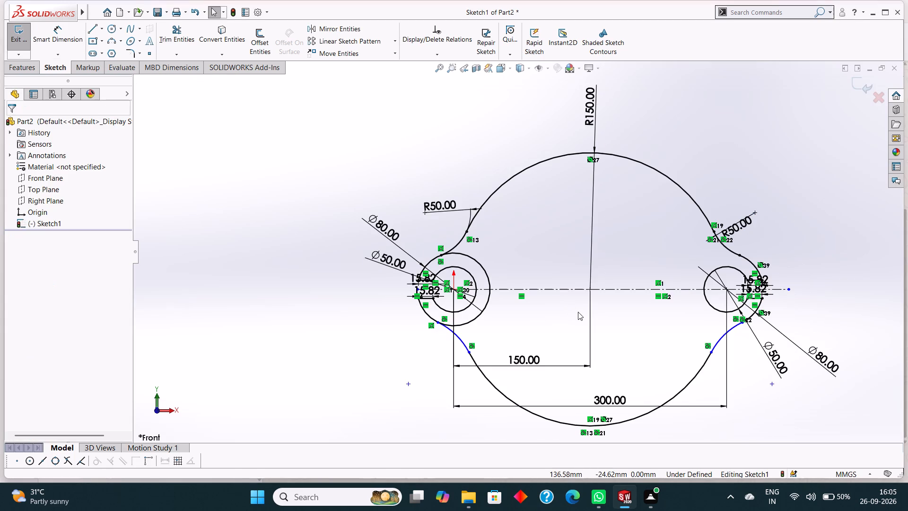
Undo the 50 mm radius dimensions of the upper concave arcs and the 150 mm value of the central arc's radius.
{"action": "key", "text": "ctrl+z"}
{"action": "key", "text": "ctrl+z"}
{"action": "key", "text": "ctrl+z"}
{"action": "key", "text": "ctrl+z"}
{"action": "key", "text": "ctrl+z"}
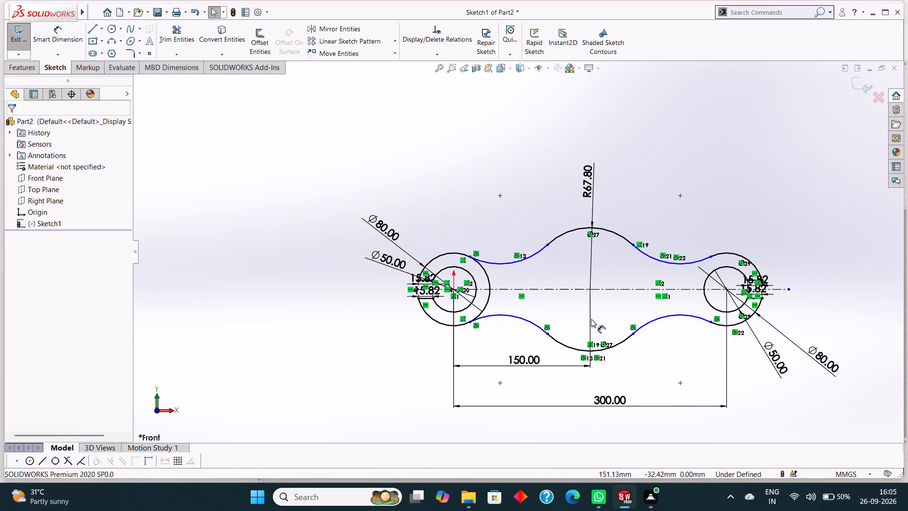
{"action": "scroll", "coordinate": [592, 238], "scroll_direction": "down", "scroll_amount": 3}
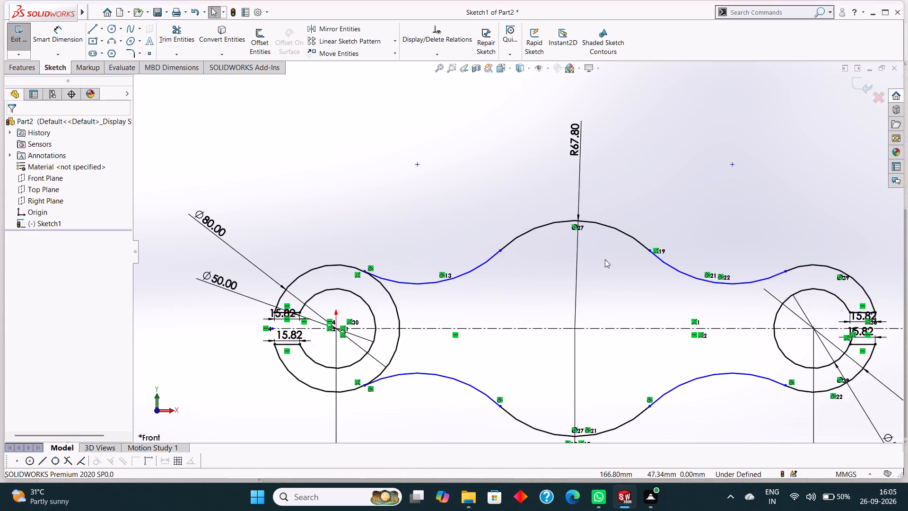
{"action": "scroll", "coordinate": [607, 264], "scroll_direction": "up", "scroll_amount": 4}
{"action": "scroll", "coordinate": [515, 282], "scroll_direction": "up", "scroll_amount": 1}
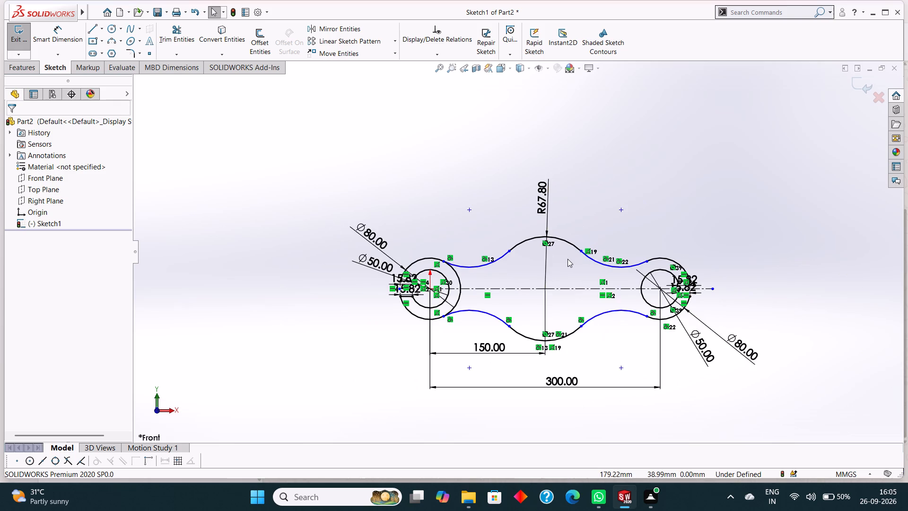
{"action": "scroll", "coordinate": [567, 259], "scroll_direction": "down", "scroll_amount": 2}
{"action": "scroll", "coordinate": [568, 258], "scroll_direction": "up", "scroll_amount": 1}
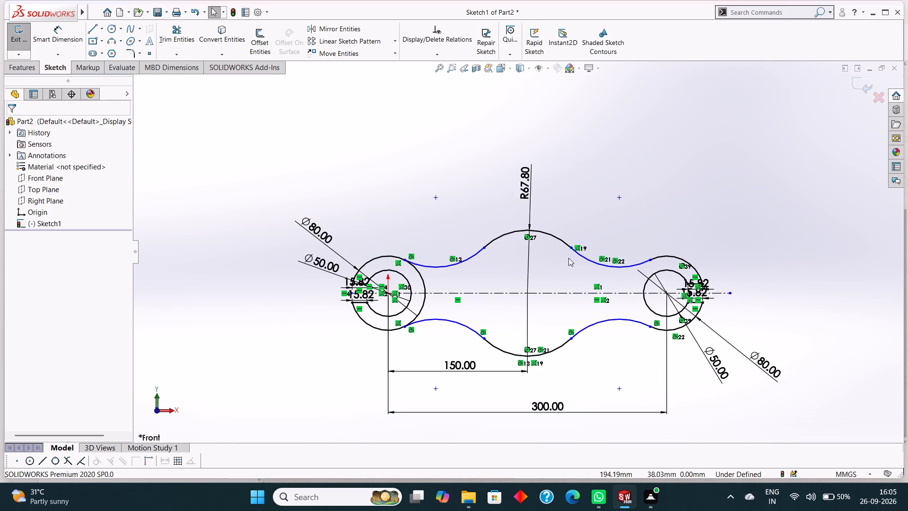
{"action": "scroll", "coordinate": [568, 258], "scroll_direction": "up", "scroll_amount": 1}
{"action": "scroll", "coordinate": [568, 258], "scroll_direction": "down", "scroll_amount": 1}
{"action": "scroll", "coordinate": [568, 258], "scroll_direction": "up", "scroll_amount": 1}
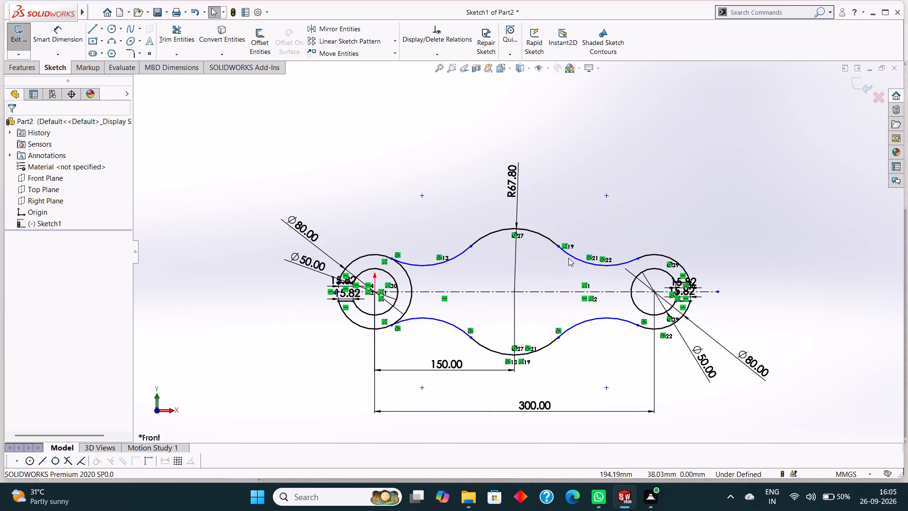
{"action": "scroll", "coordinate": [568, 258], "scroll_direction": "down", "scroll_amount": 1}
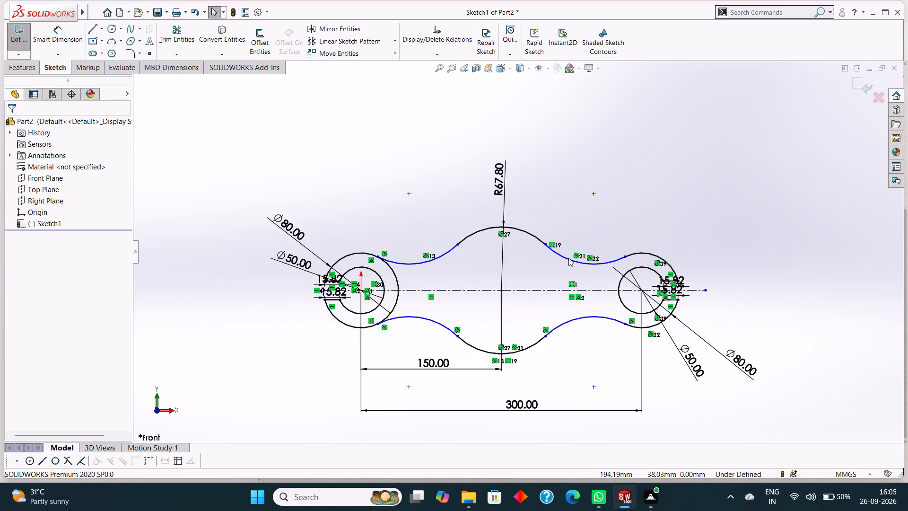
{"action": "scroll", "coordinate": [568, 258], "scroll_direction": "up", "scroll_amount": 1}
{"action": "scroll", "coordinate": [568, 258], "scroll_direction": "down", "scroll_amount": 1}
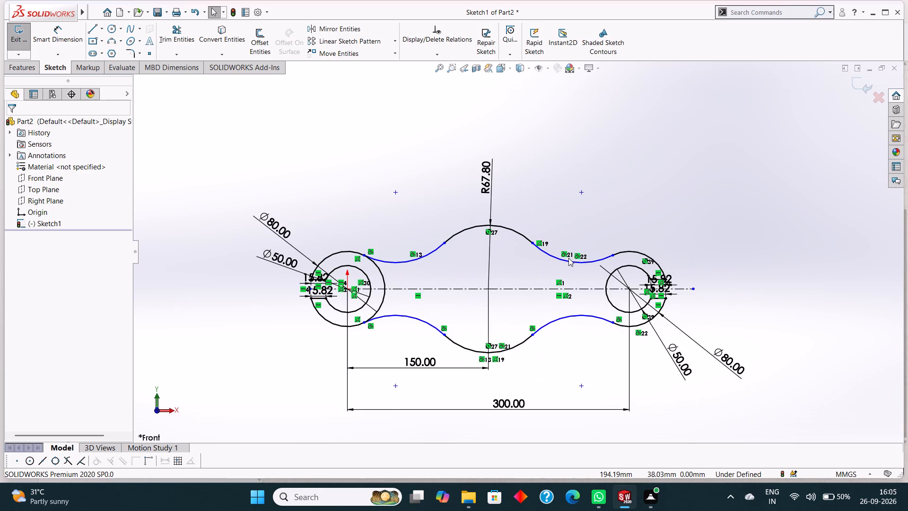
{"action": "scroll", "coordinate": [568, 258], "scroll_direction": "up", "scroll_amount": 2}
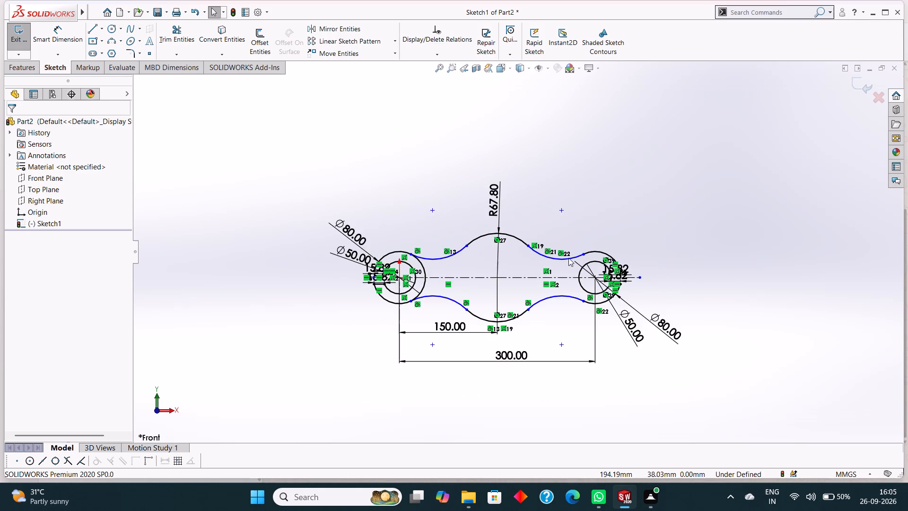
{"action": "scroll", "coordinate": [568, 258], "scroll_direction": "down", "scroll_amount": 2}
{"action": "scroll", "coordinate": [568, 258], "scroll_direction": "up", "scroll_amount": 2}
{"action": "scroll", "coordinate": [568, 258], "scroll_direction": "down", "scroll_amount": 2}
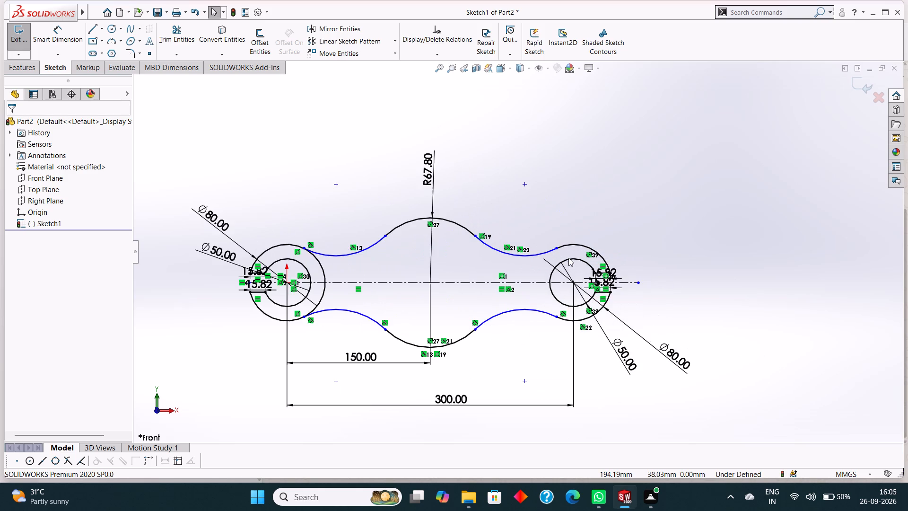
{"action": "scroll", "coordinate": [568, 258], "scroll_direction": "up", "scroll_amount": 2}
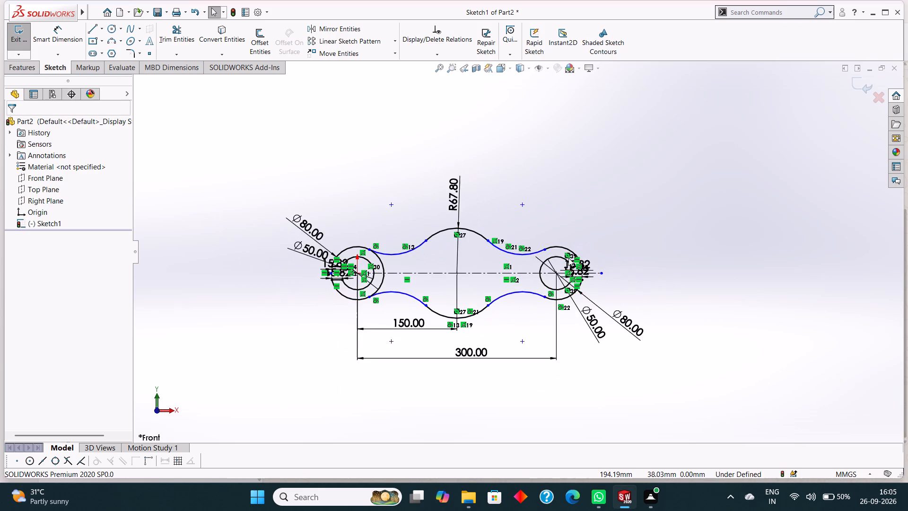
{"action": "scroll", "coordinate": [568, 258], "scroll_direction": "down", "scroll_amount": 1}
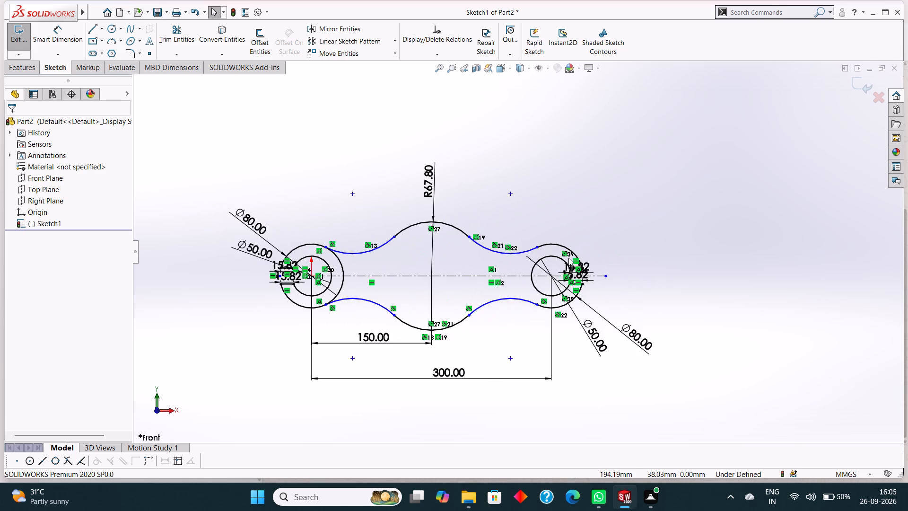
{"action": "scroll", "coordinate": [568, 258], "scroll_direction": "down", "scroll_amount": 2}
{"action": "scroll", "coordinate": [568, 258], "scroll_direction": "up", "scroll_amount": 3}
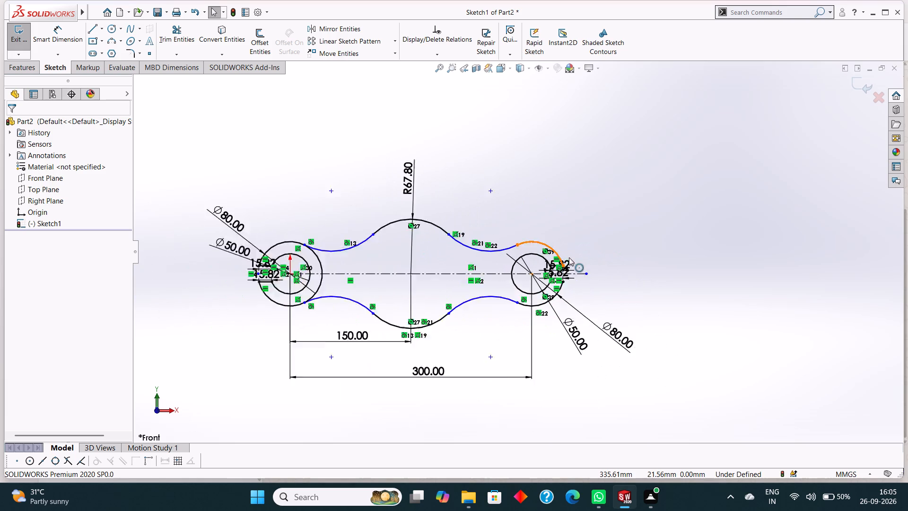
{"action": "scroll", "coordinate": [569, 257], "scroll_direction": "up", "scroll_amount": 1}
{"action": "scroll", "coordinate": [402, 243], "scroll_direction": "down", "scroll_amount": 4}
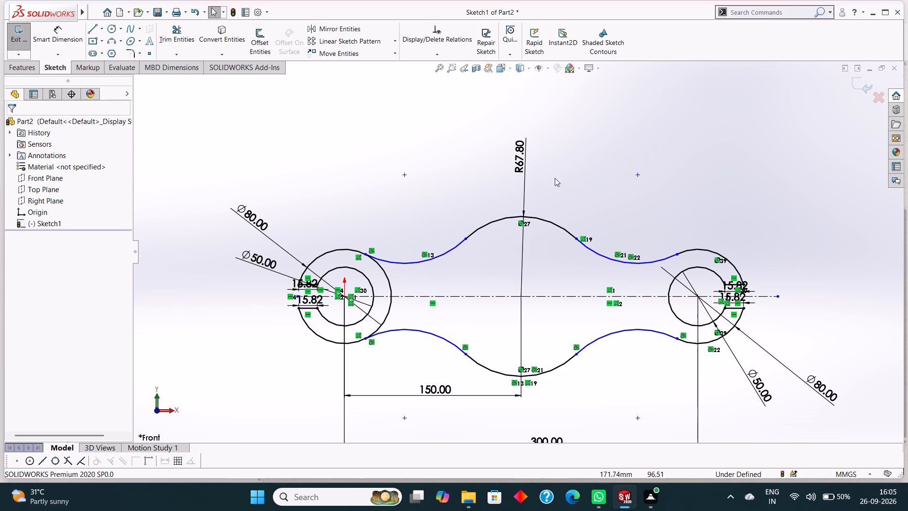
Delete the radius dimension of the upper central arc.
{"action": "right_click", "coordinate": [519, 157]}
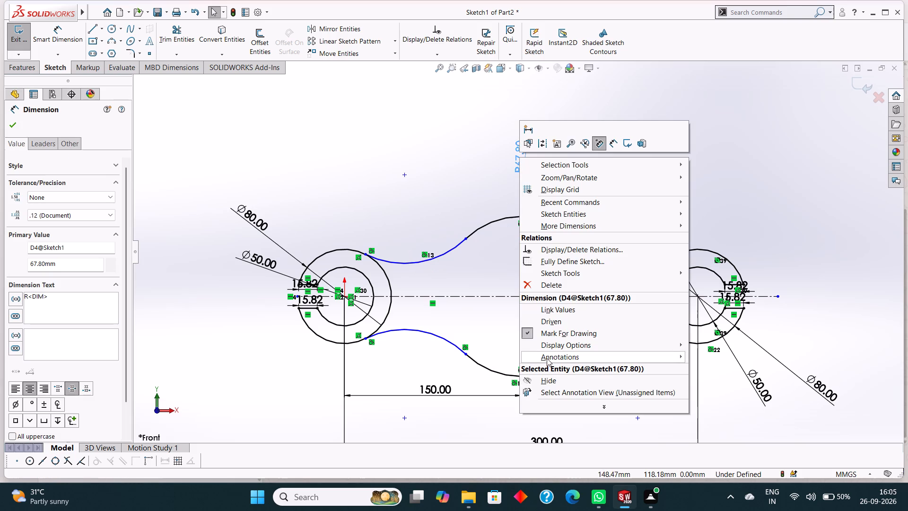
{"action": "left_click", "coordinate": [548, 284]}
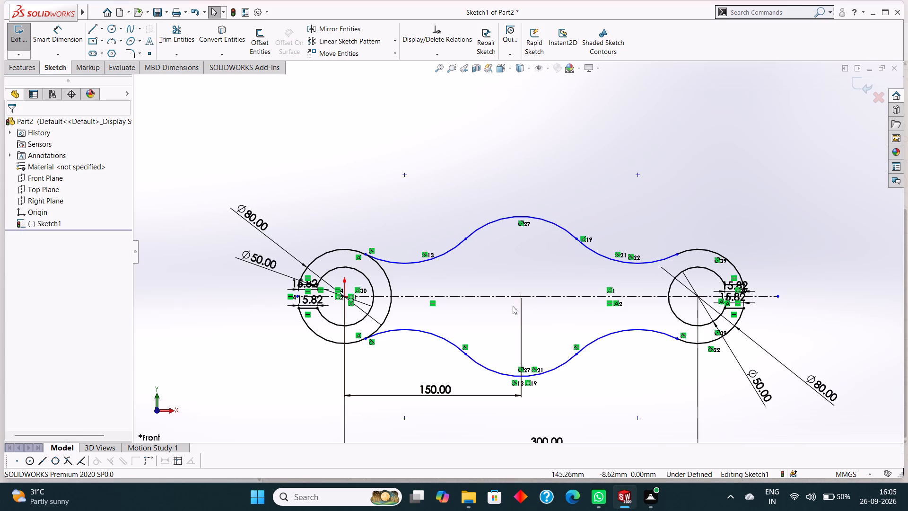
Delete the upper central arc between the two upper concave arcs, leaving Smart Dimension first.
{"action": "left_click", "coordinate": [527, 217]}
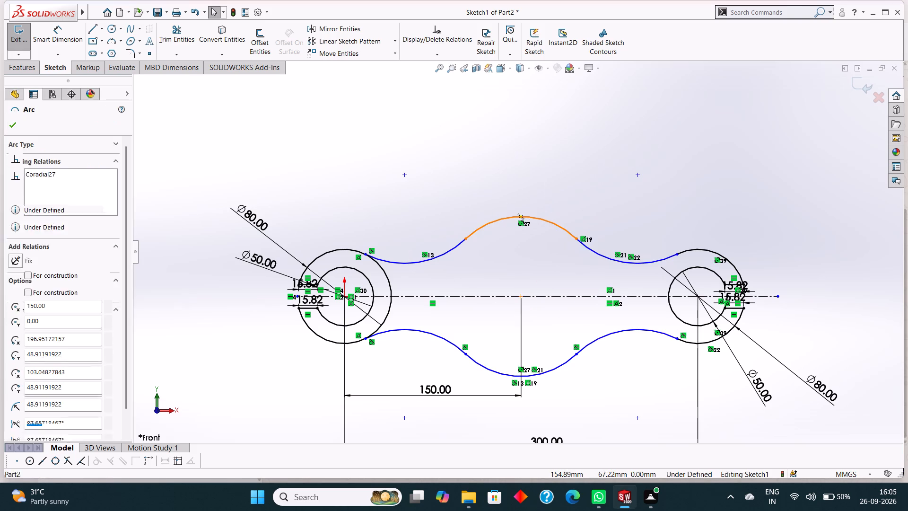
{"action": "key", "text": "Escape"}
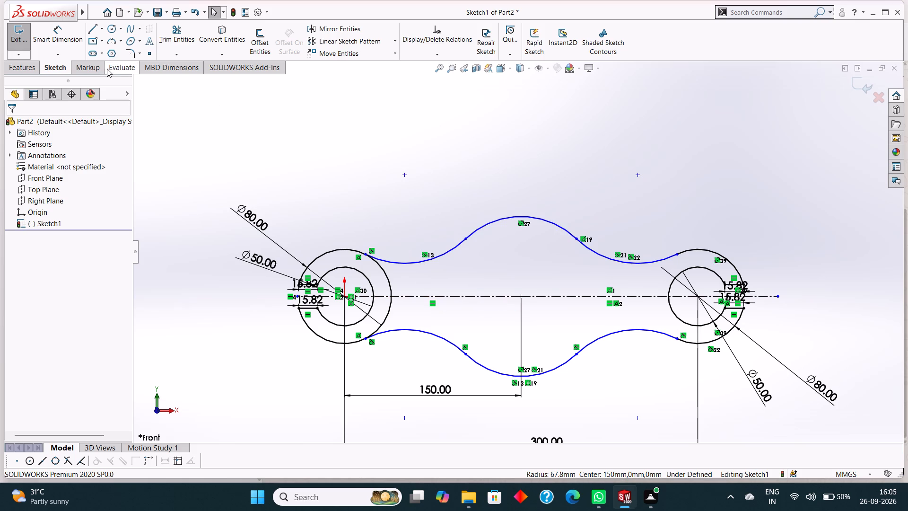
{"action": "left_click", "coordinate": [67, 41]}
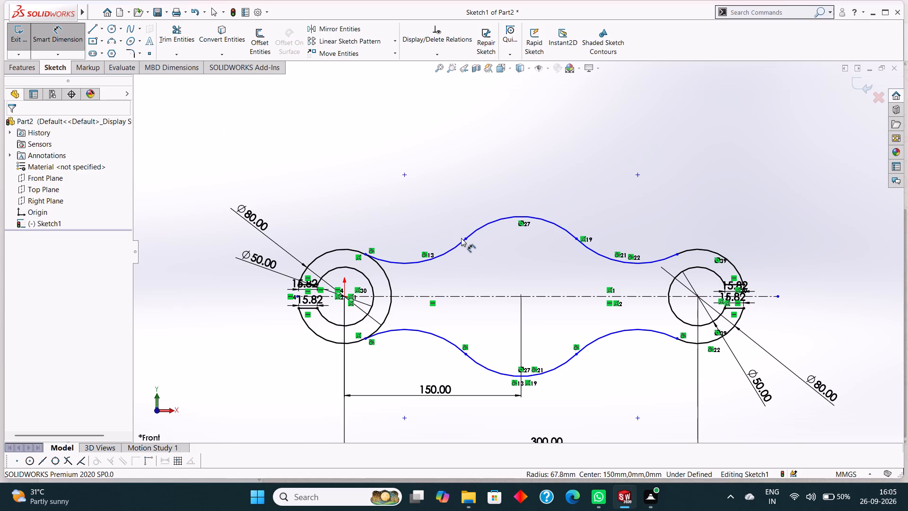
{"action": "right_click", "coordinate": [500, 221]}
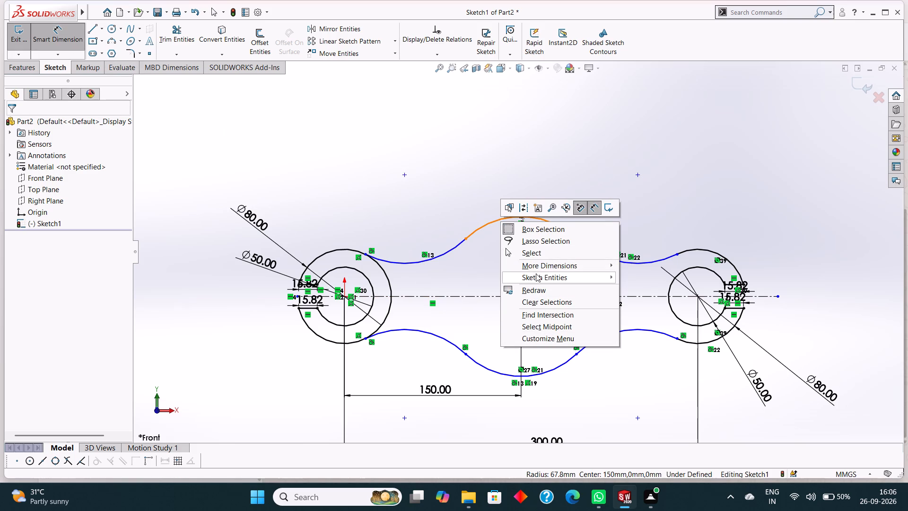
{"action": "left_click", "coordinate": [534, 251]}
{"action": "right_click", "coordinate": [510, 217]}
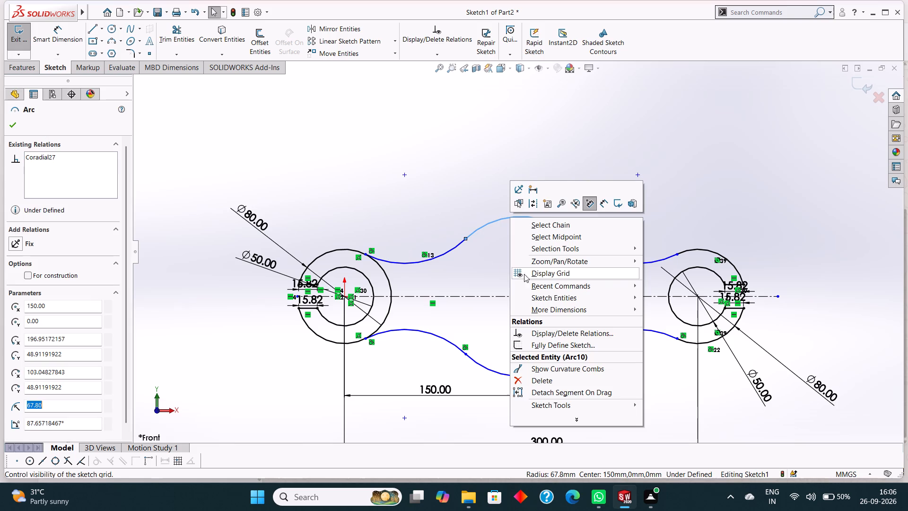
{"action": "left_click", "coordinate": [551, 378]}
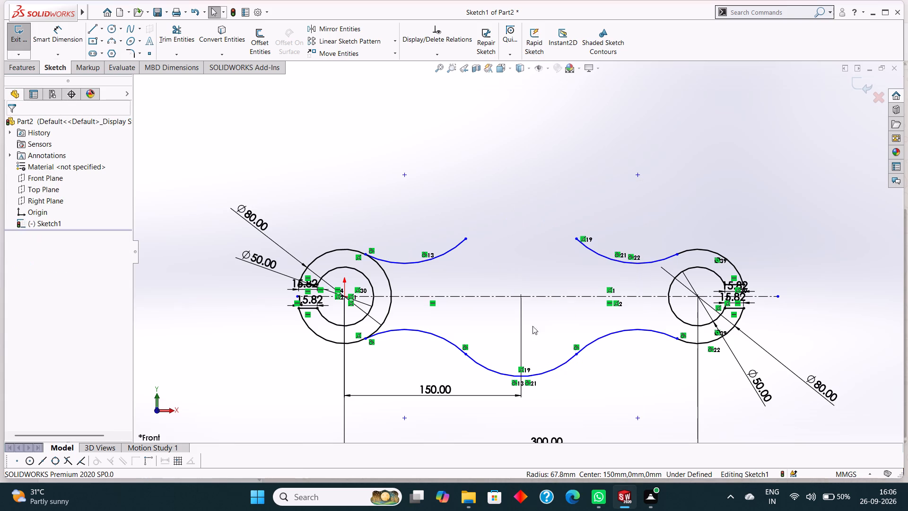
Delete the lower central arc and the four 75 mm radius concave arcs that join the end circles to the middle.
{"action": "right_click", "coordinate": [498, 371]}
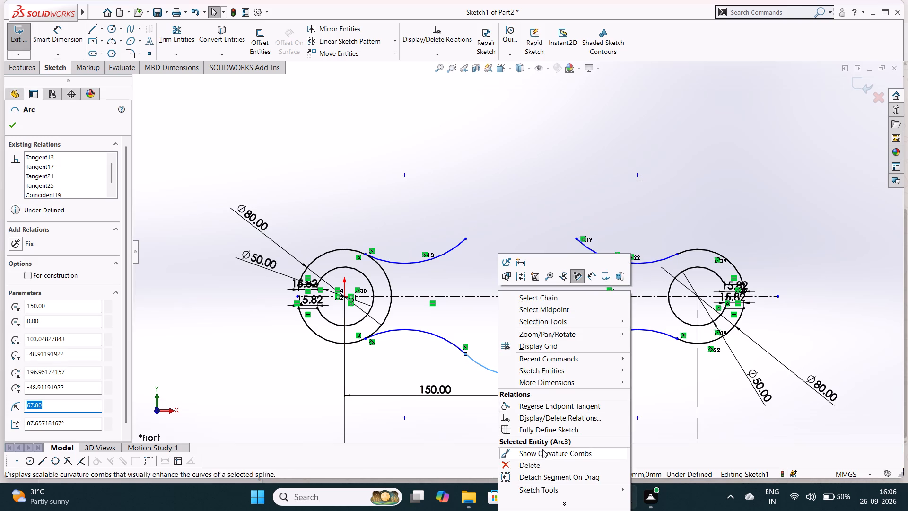
{"action": "left_click", "coordinate": [540, 464]}
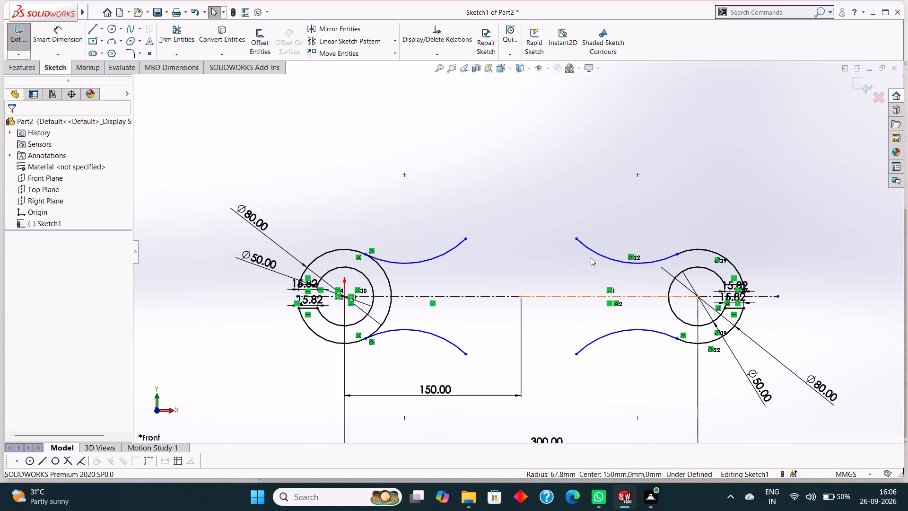
{"action": "right_click", "coordinate": [599, 255]}
{"action": "left_click", "coordinate": [635, 416]}
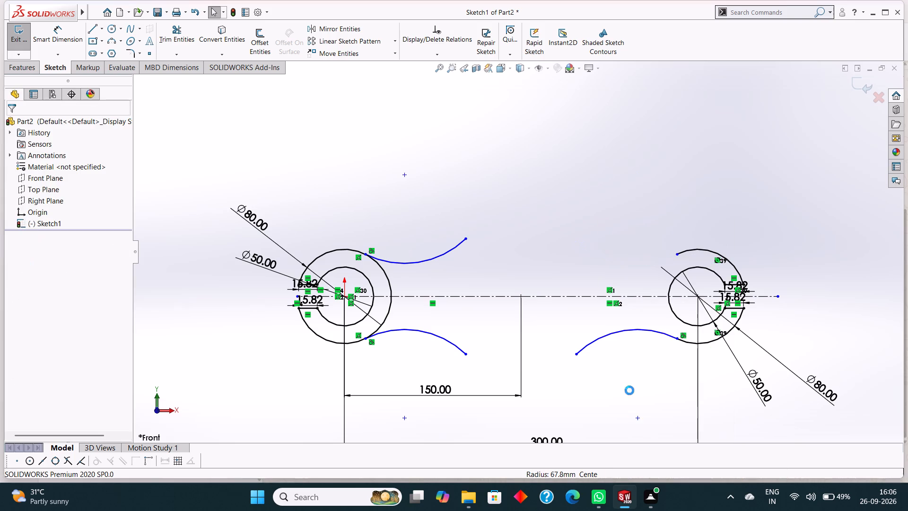
{"action": "right_click", "coordinate": [628, 326]}
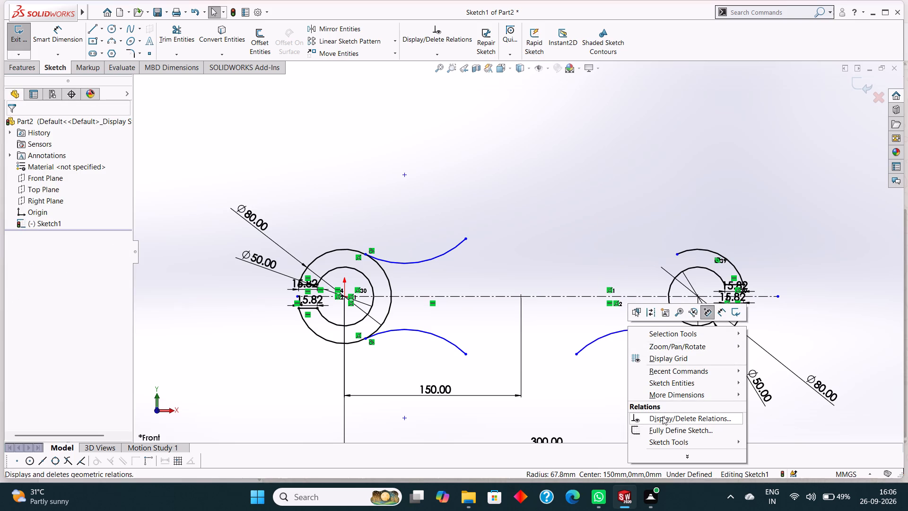
{"action": "left_click", "coordinate": [580, 379]}
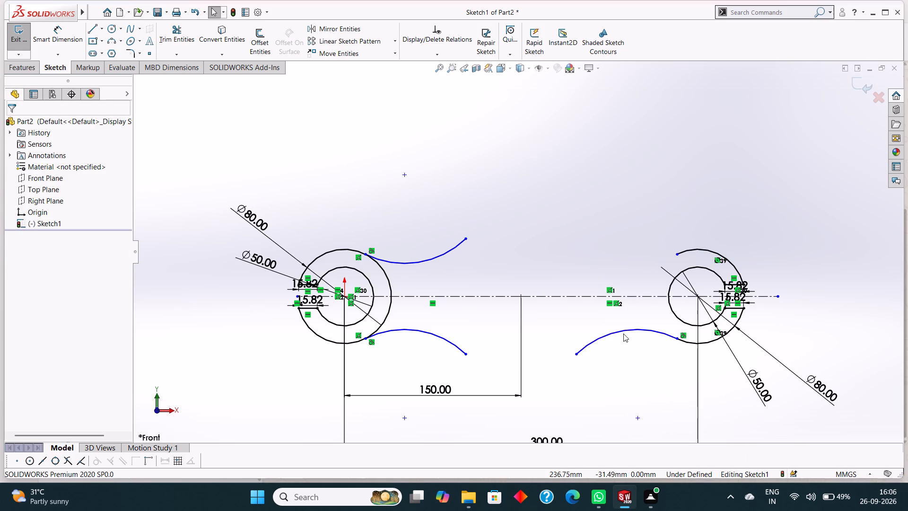
{"action": "right_click", "coordinate": [624, 333]}
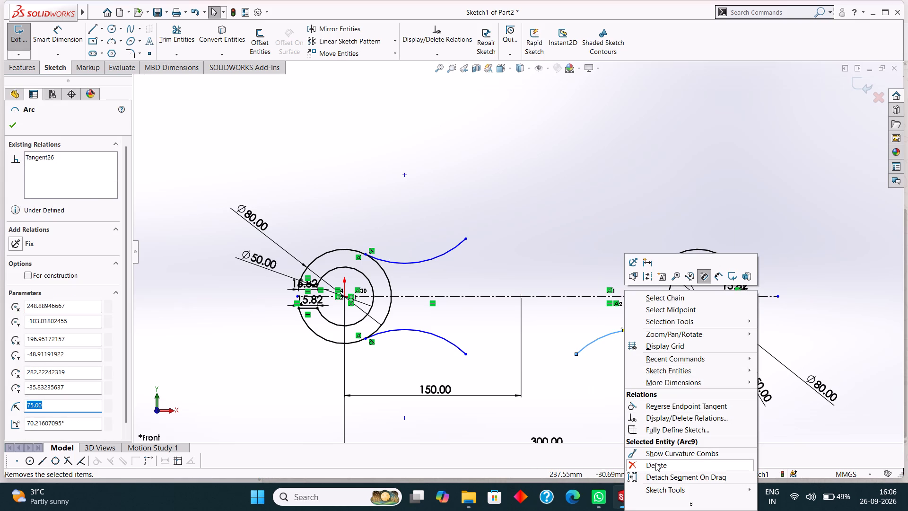
{"action": "left_click", "coordinate": [655, 463]}
{"action": "right_click", "coordinate": [415, 331]}
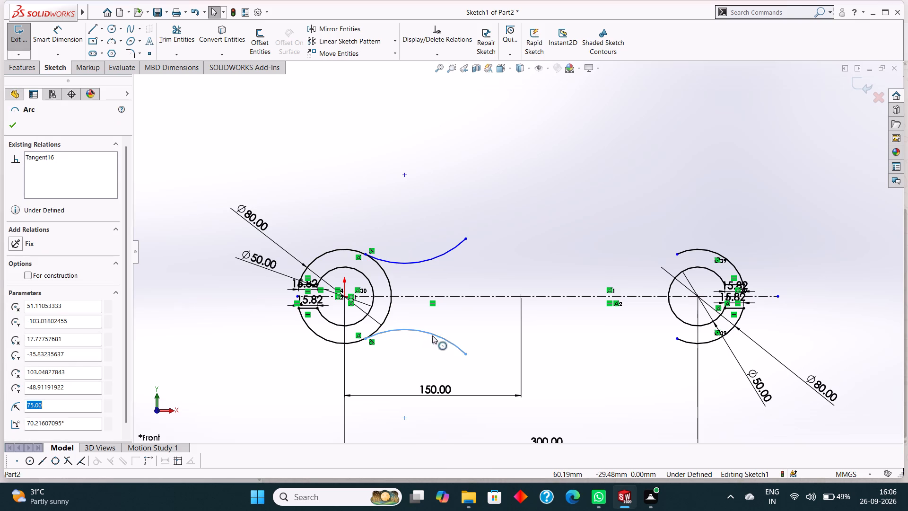
{"action": "left_click", "coordinate": [454, 465]}
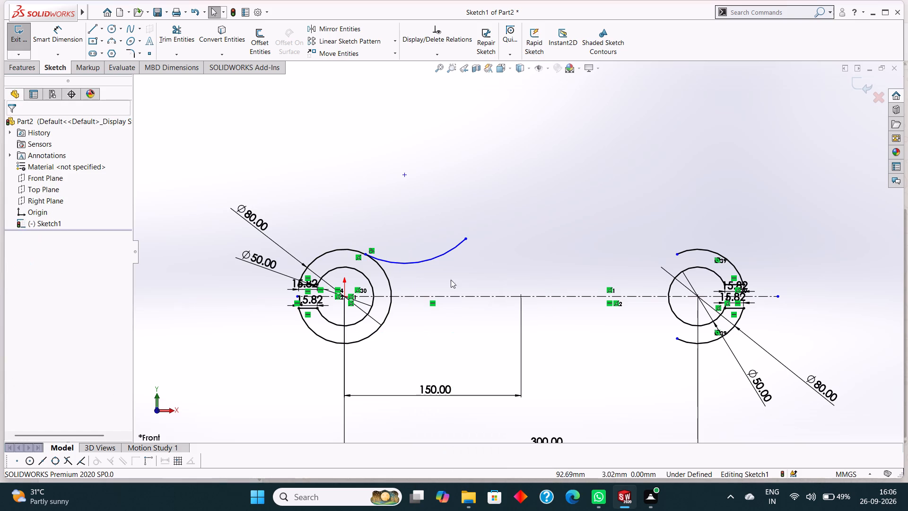
{"action": "right_click", "coordinate": [437, 257]}
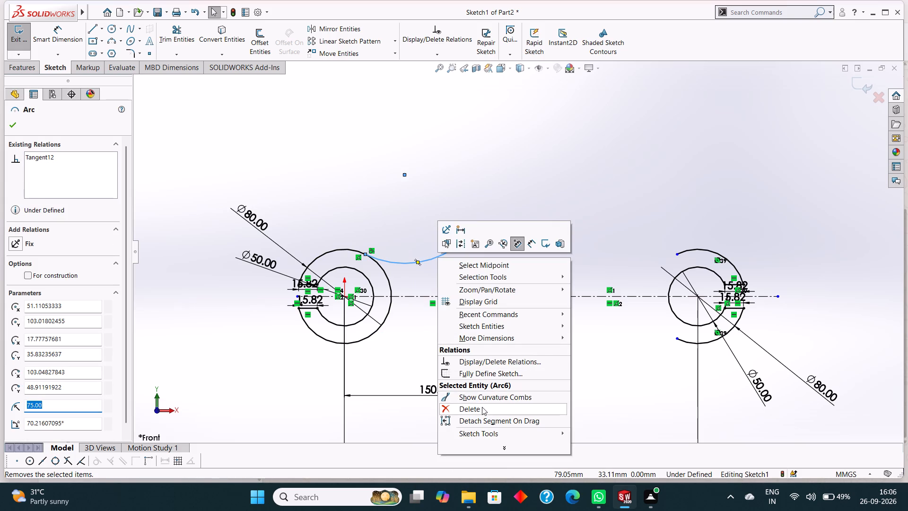
{"action": "left_click", "coordinate": [482, 407]}
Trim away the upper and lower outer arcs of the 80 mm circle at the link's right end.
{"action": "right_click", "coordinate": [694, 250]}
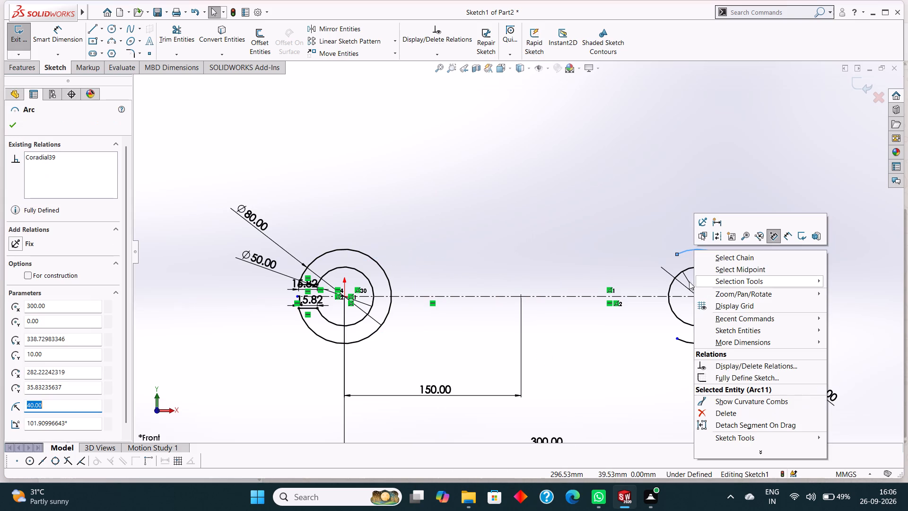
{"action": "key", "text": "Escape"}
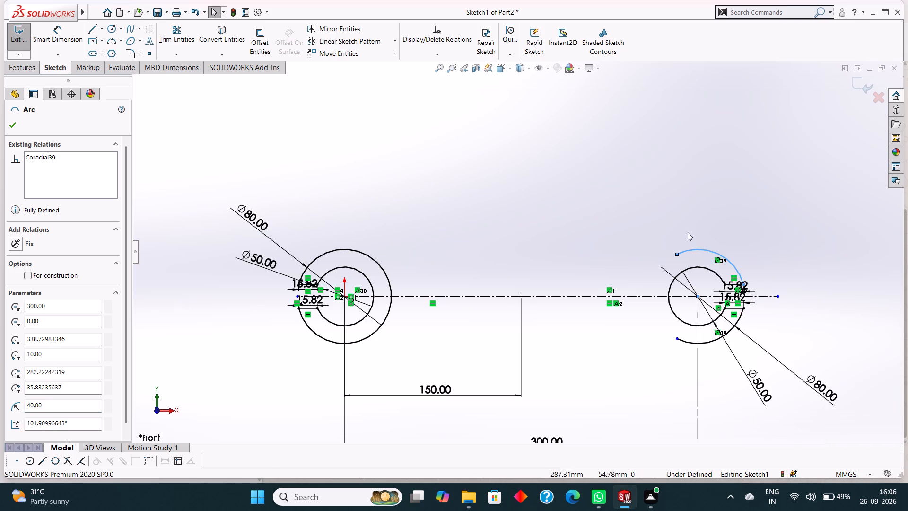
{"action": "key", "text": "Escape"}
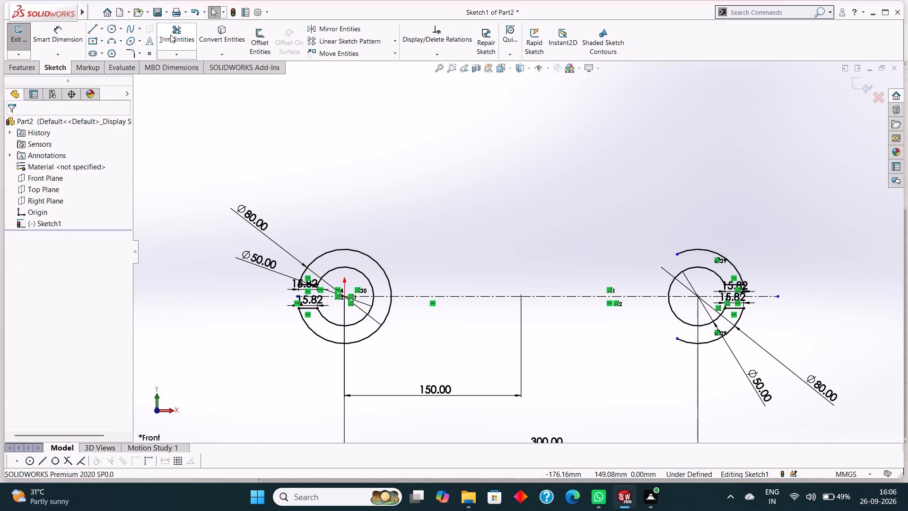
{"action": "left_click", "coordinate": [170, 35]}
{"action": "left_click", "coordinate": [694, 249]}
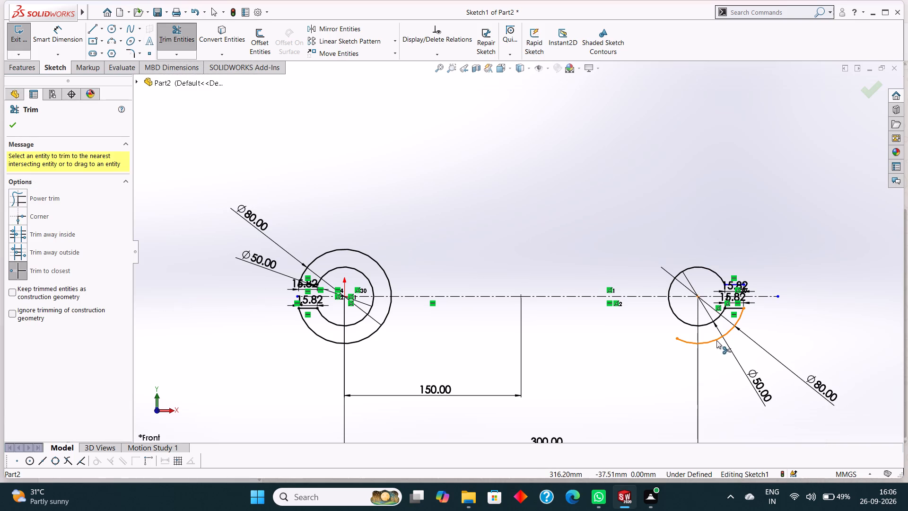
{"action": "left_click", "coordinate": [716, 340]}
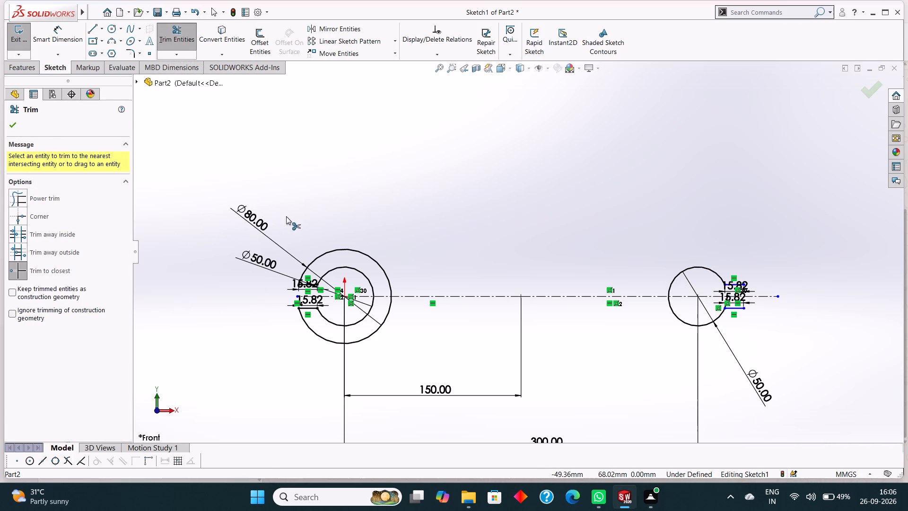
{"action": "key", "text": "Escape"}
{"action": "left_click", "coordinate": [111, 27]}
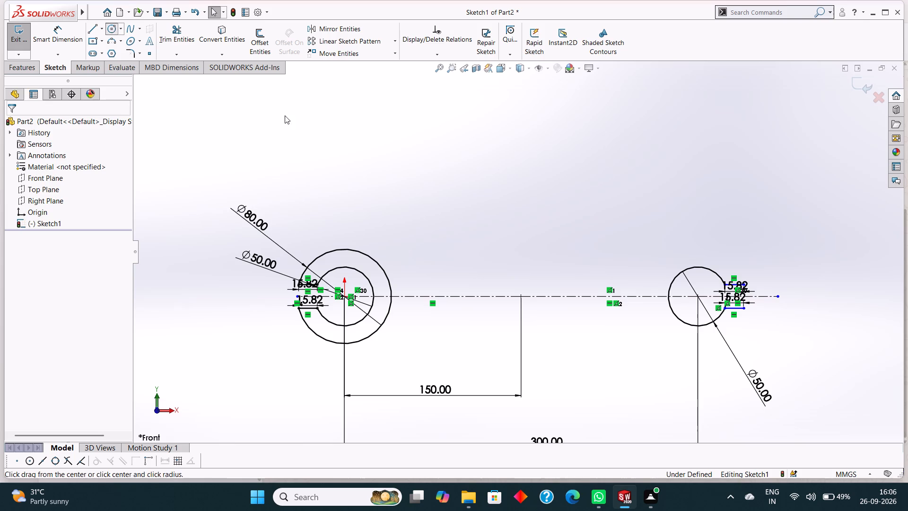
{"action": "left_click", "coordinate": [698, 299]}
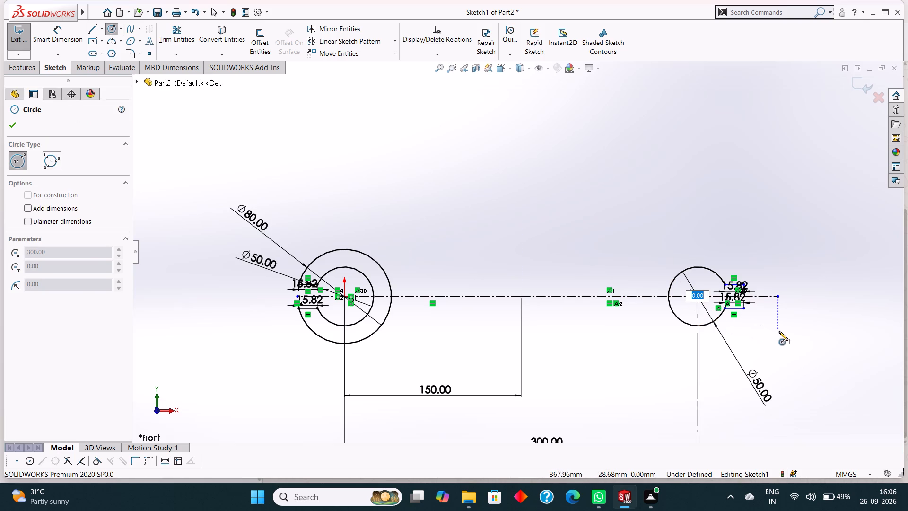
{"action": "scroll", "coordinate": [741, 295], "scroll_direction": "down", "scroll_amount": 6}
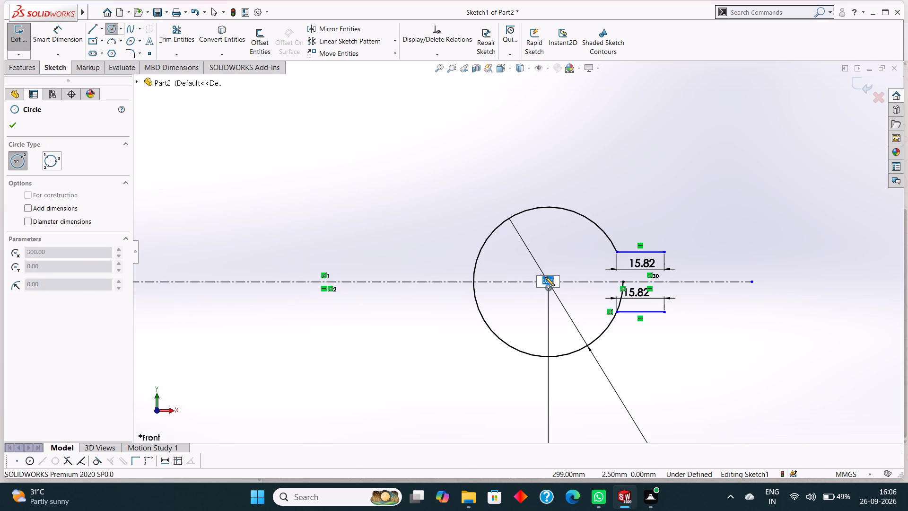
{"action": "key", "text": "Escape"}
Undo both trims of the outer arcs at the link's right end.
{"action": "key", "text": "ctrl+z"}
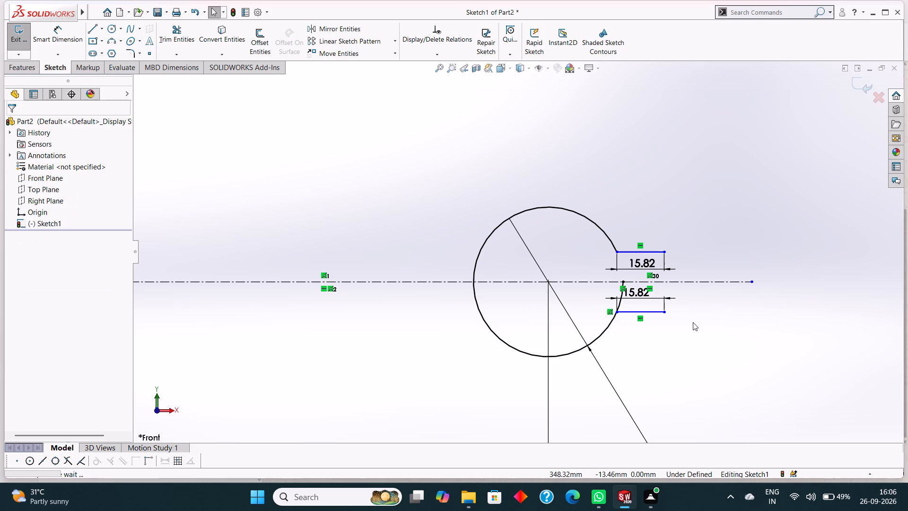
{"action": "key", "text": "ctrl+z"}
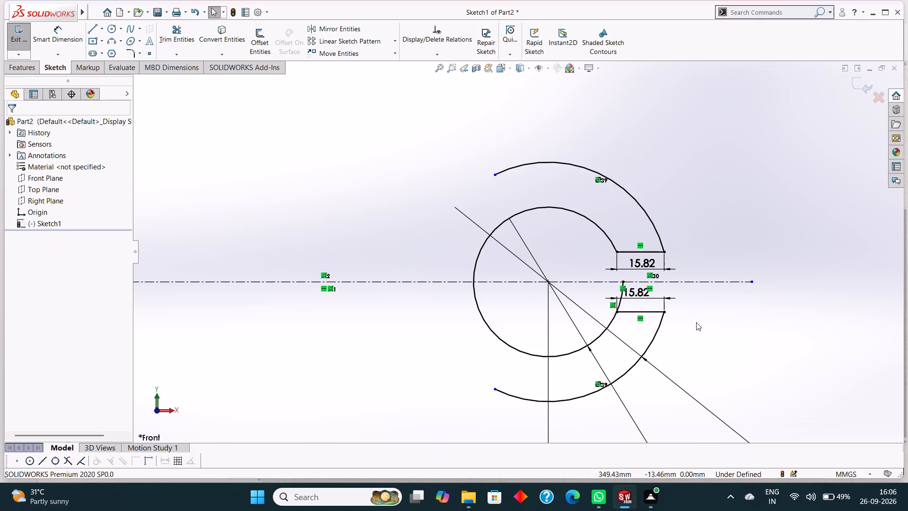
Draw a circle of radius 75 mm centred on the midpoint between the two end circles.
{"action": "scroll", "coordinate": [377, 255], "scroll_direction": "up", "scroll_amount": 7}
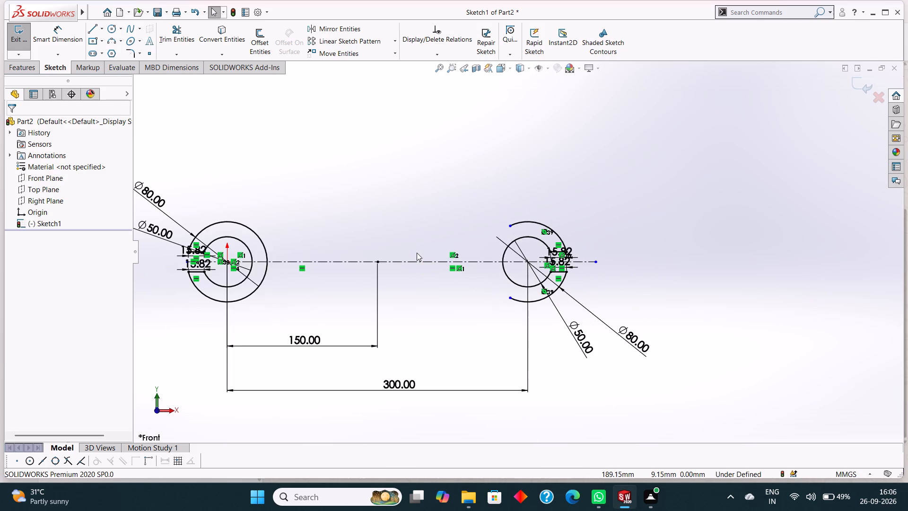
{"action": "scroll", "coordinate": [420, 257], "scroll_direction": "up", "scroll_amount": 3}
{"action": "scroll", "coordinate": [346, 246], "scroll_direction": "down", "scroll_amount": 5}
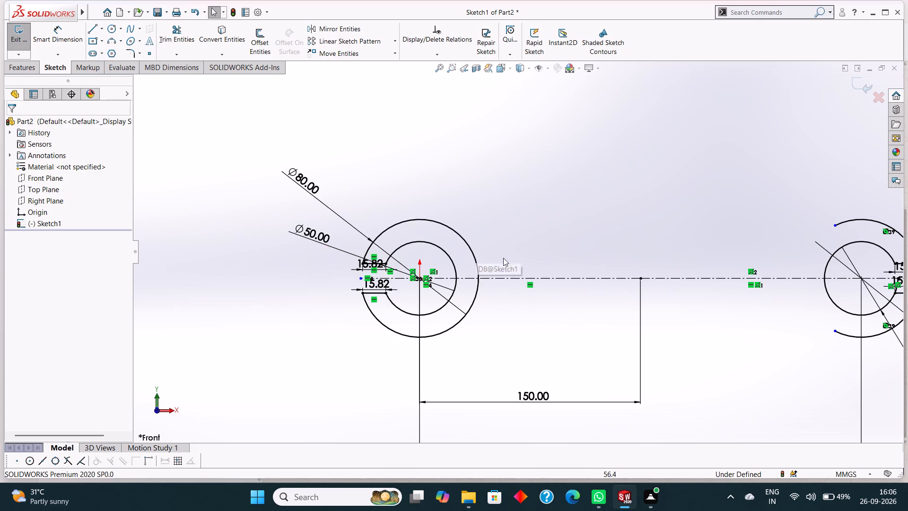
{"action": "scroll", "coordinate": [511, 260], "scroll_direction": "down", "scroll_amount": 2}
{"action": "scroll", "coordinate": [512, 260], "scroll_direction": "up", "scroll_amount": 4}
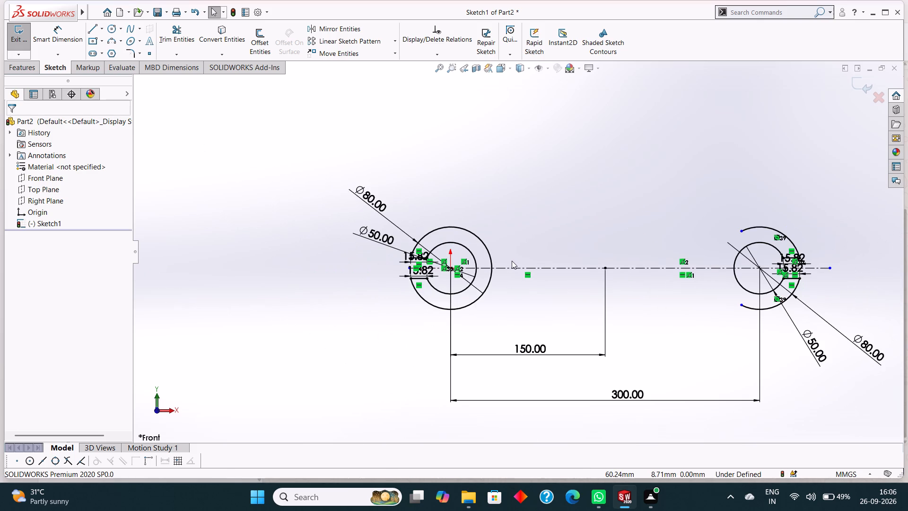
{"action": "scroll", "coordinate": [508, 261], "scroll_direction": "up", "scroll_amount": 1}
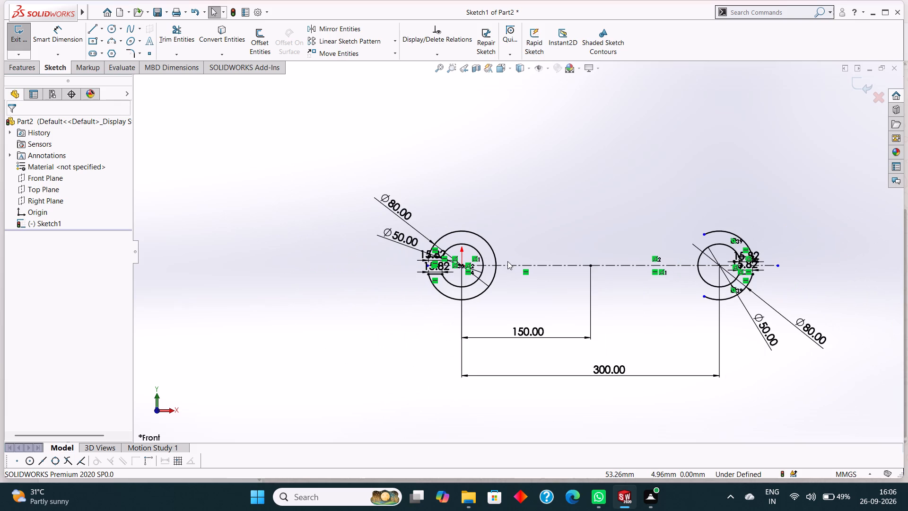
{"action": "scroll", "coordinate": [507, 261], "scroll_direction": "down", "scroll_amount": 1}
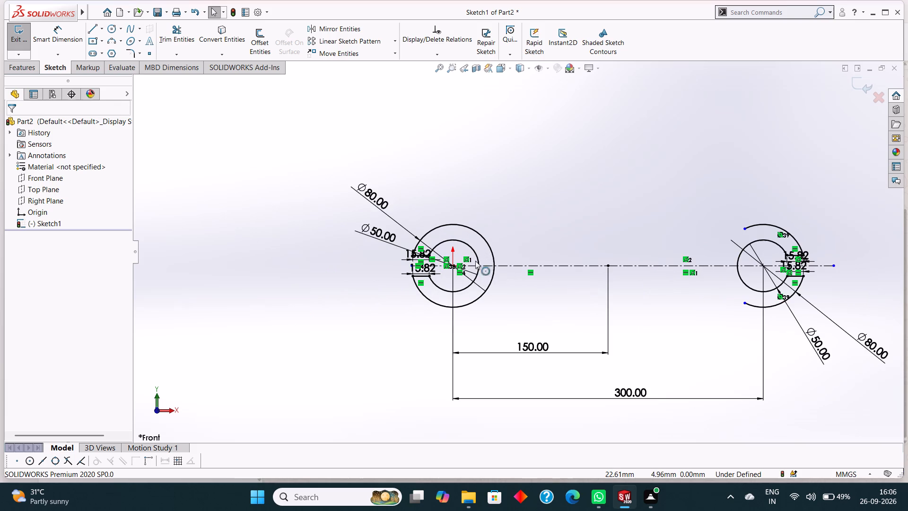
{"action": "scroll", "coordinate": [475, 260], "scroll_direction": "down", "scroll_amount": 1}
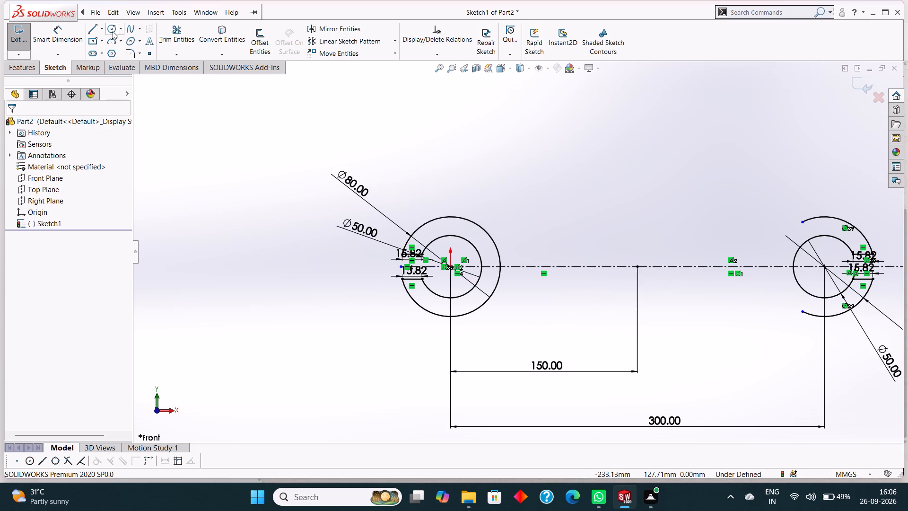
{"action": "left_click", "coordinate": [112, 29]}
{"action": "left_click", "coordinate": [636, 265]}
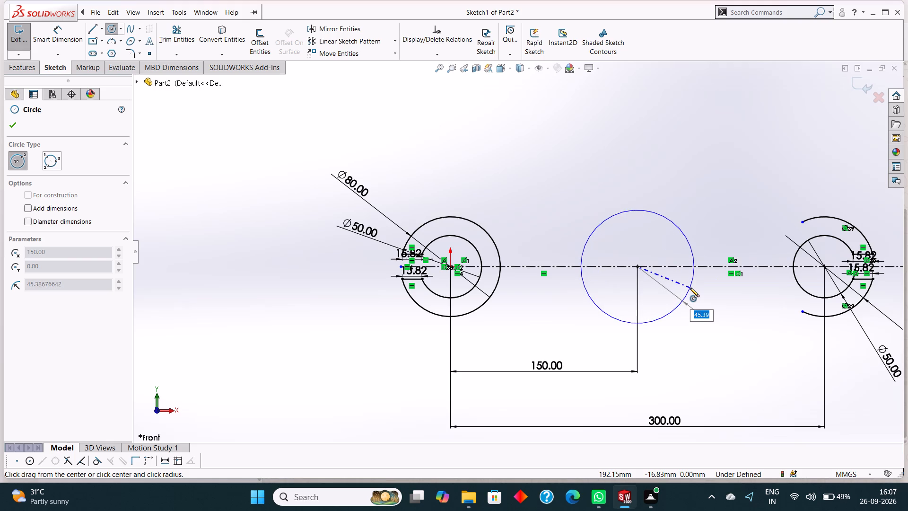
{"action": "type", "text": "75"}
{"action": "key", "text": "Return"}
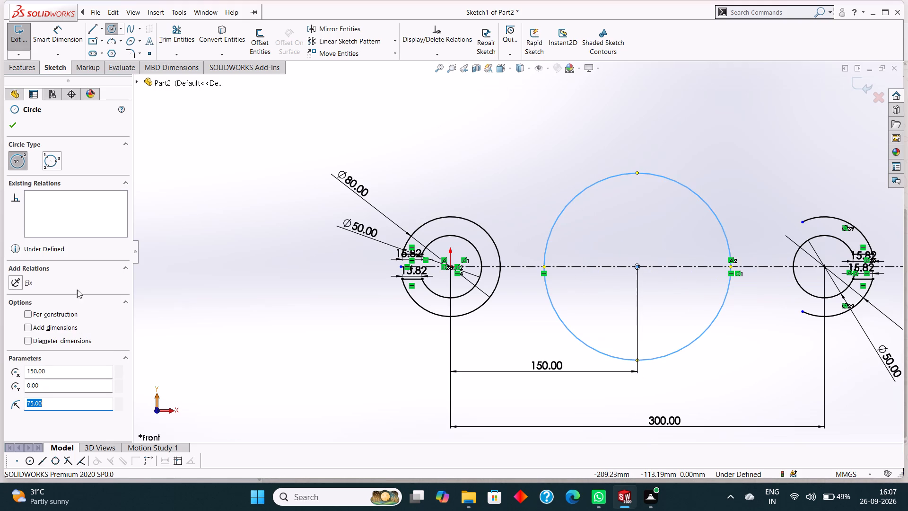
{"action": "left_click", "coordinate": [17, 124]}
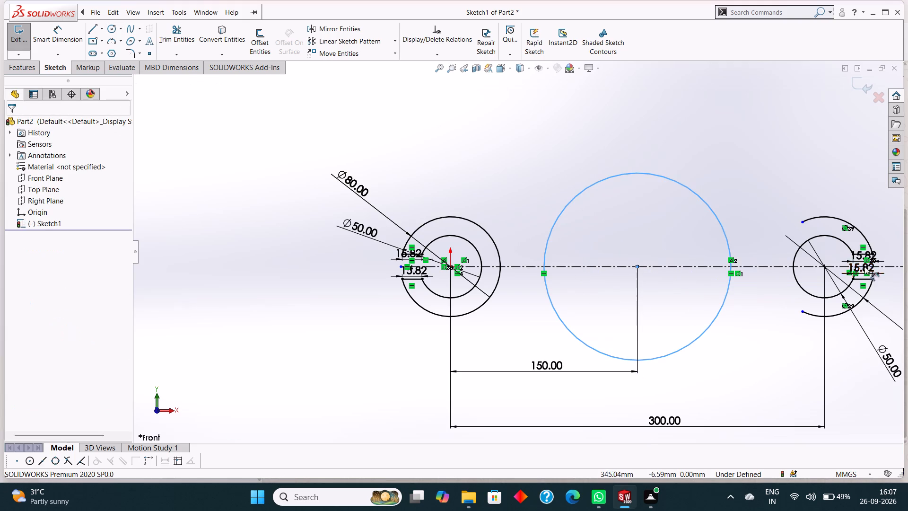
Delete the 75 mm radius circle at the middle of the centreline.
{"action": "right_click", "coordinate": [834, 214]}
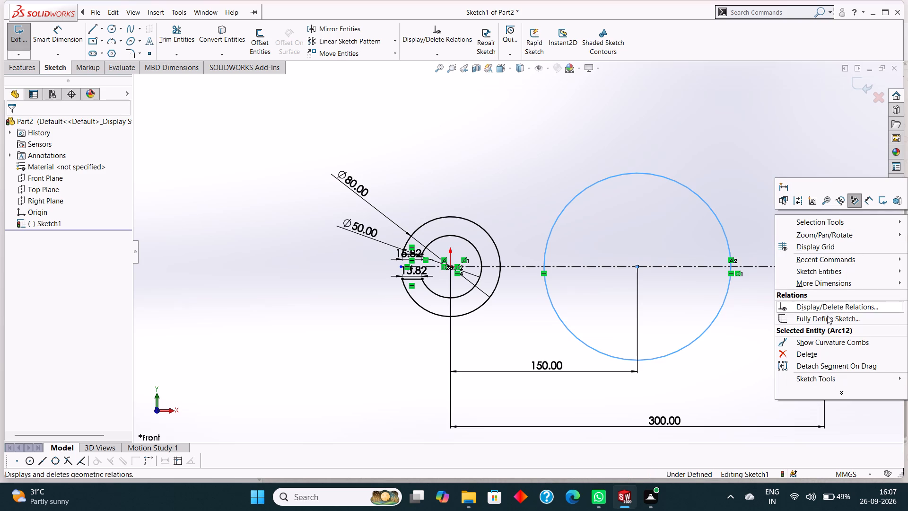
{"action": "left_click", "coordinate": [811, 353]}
Delete the lower and upper outer arcs at the link's right end, including the associated 80 mm diameter dimension.
{"action": "right_click", "coordinate": [844, 311]}
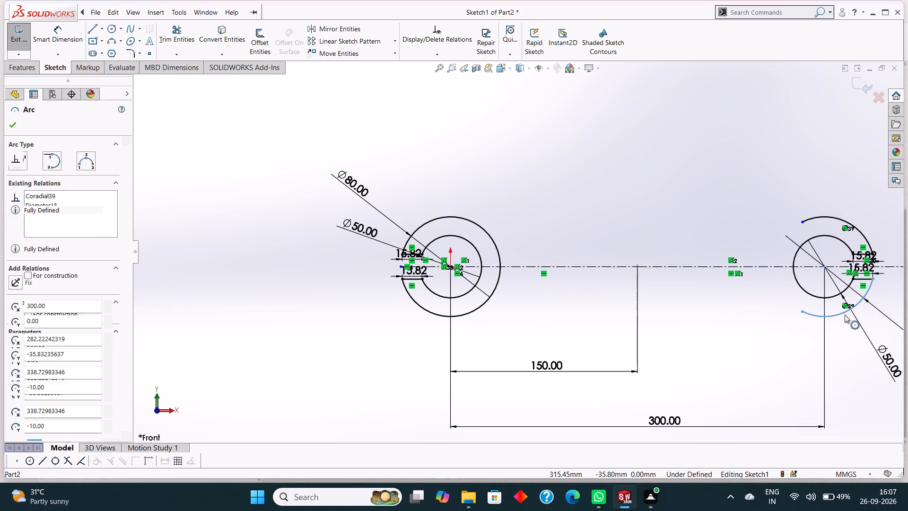
{"action": "left_click", "coordinate": [813, 465]}
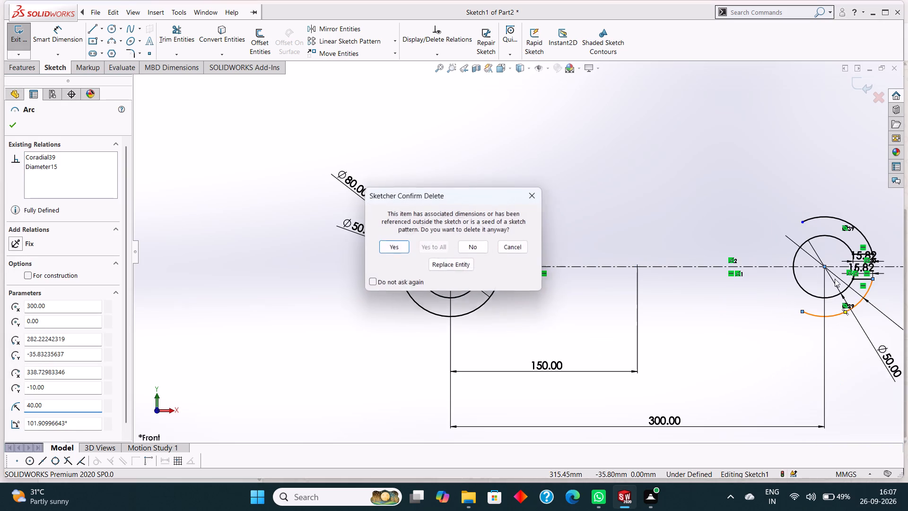
{"action": "left_click", "coordinate": [394, 247]}
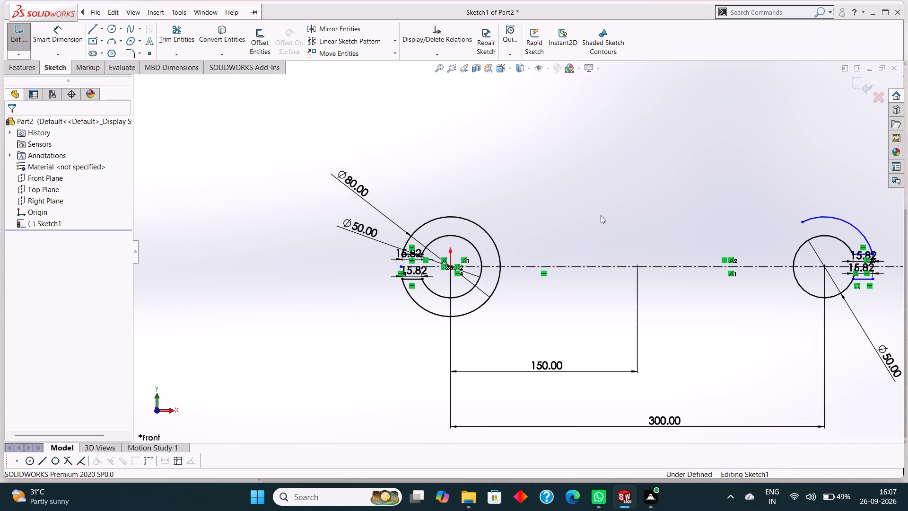
{"action": "right_click", "coordinate": [829, 217]}
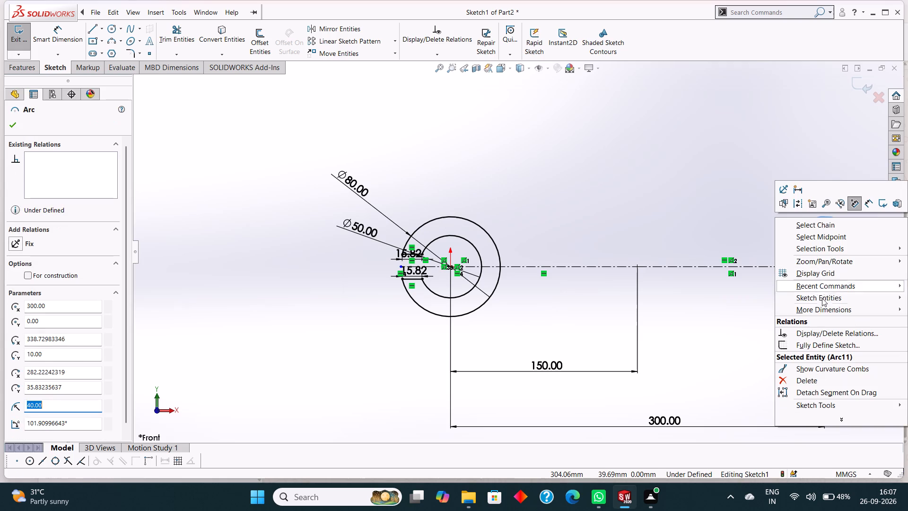
{"action": "left_click", "coordinate": [809, 382]}
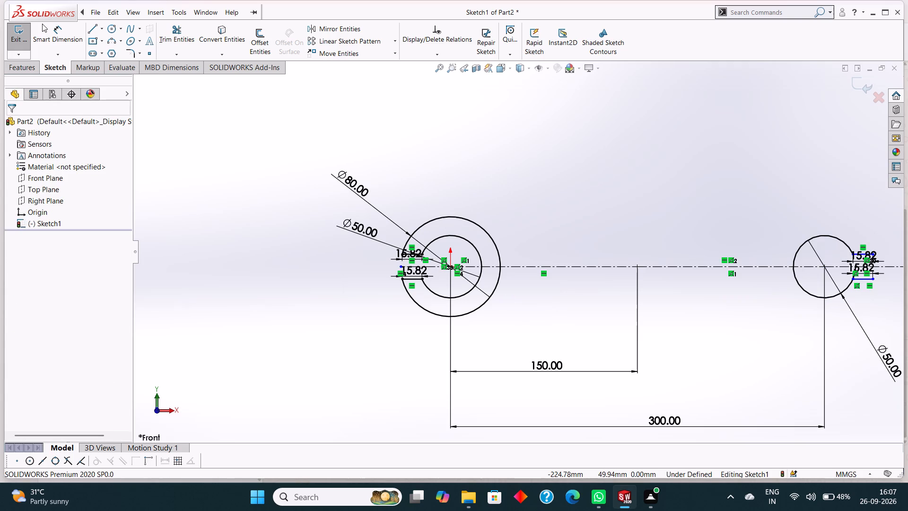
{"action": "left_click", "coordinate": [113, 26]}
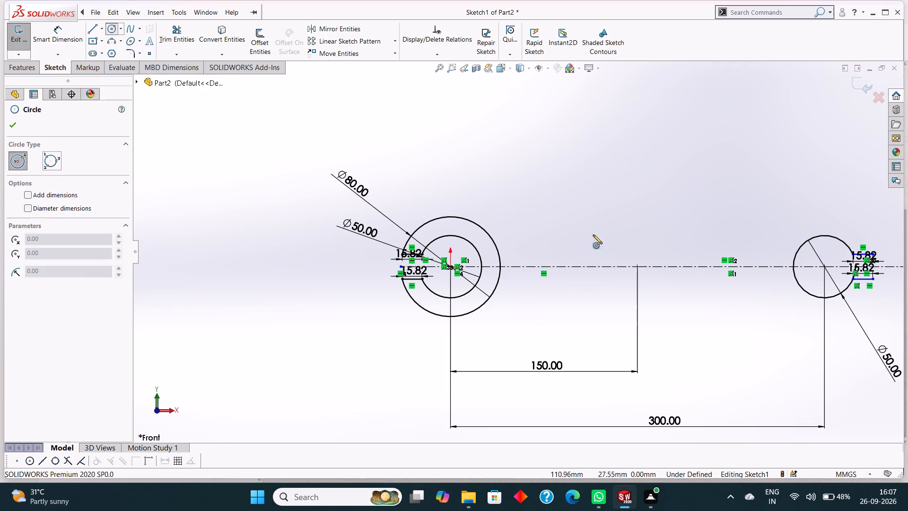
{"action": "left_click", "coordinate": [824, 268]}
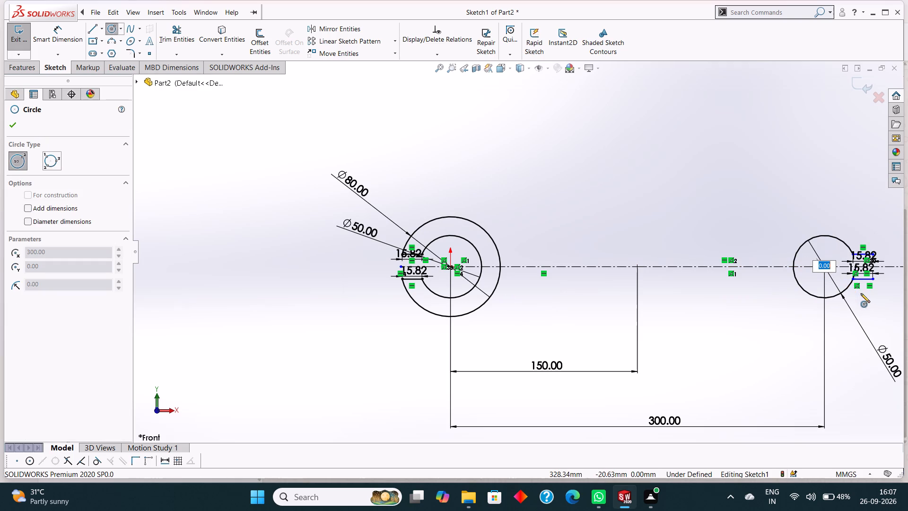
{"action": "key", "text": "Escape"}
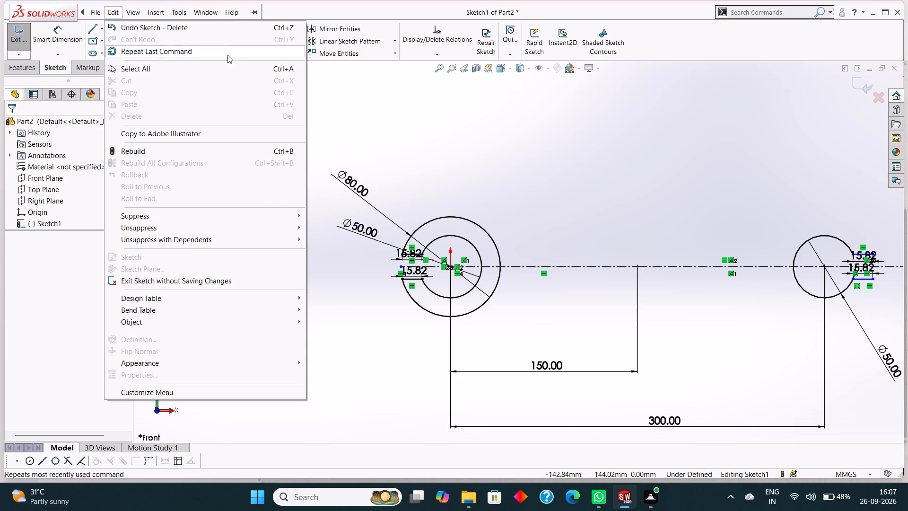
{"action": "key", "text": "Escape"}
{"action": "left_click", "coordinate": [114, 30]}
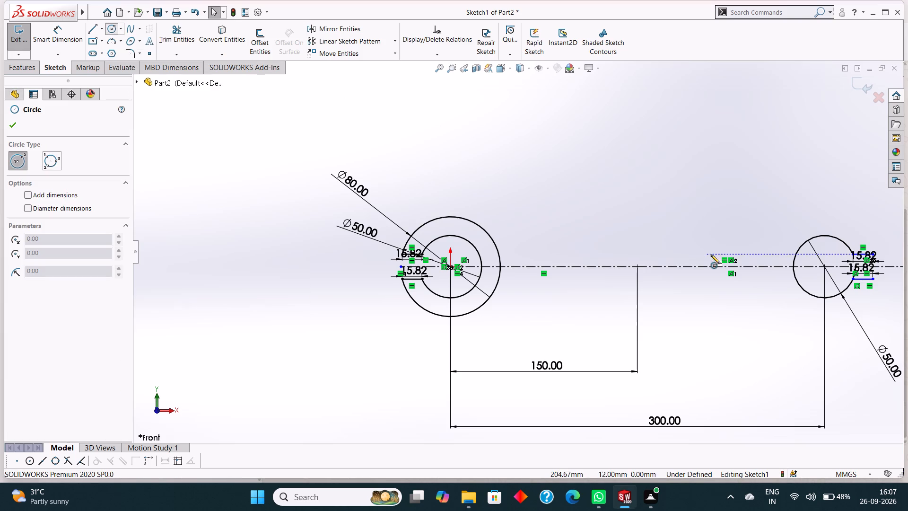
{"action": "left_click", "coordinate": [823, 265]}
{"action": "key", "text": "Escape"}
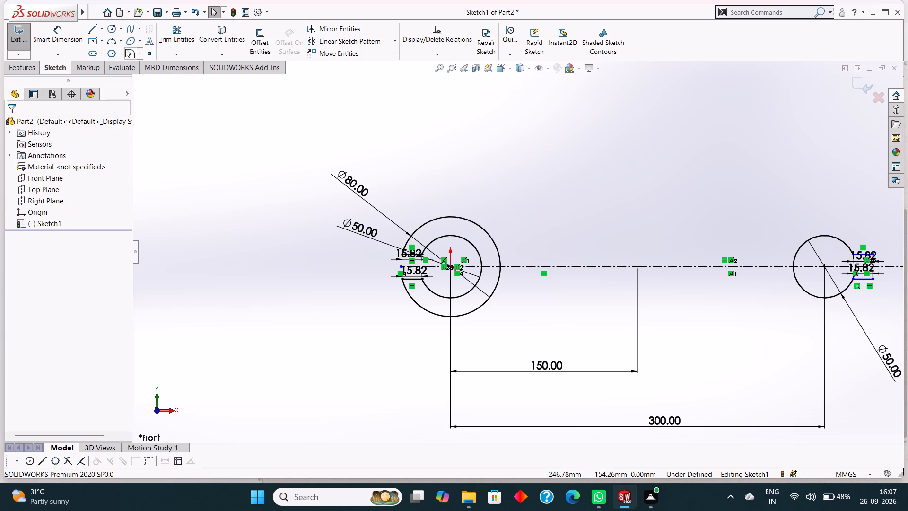
Draw a circle of radius about 43 mm concentric with the 50 mm circle at the link's right end.
{"action": "left_click", "coordinate": [111, 29]}
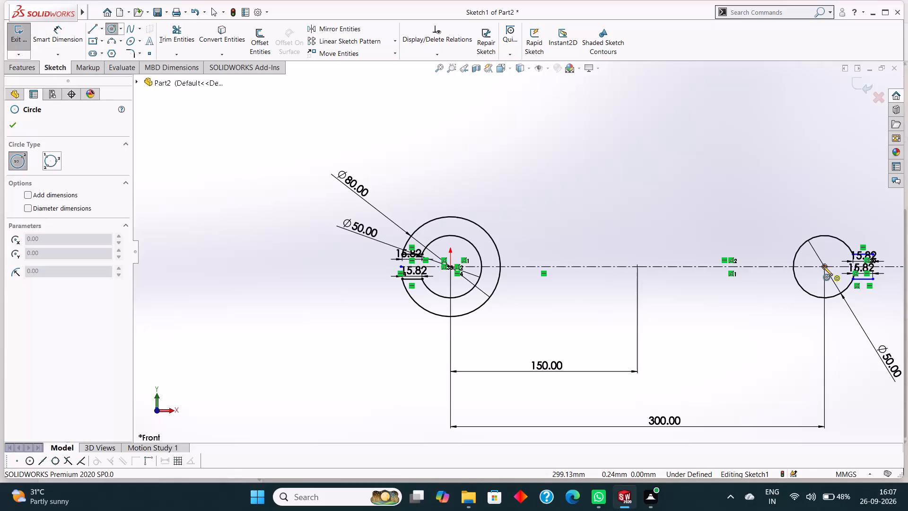
{"action": "left_click", "coordinate": [823, 266]}
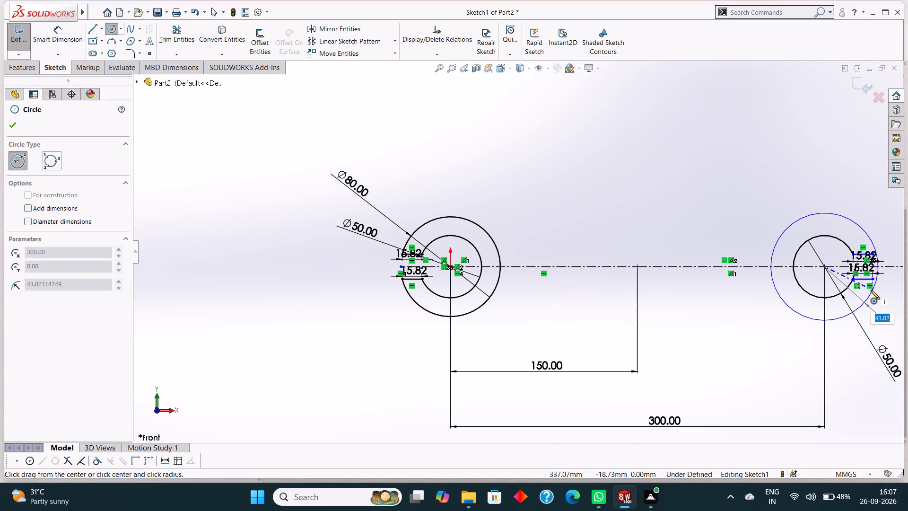
{"action": "type", "text": "40"}
{"action": "key", "text": "Return"}
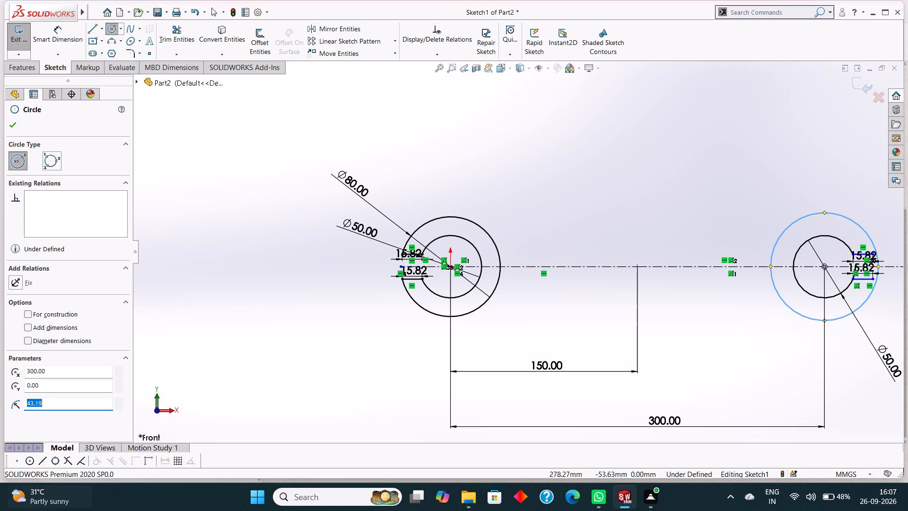
{"action": "left_click", "coordinate": [13, 126]}
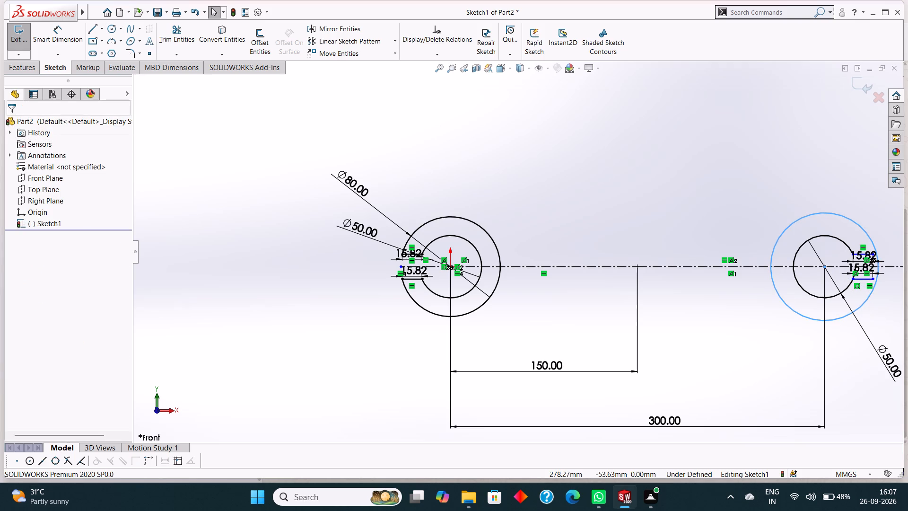
Dimension the new outer circle at the link's right end to a diameter of 80 mm.
{"action": "left_click", "coordinate": [55, 36]}
{"action": "left_click", "coordinate": [799, 219]}
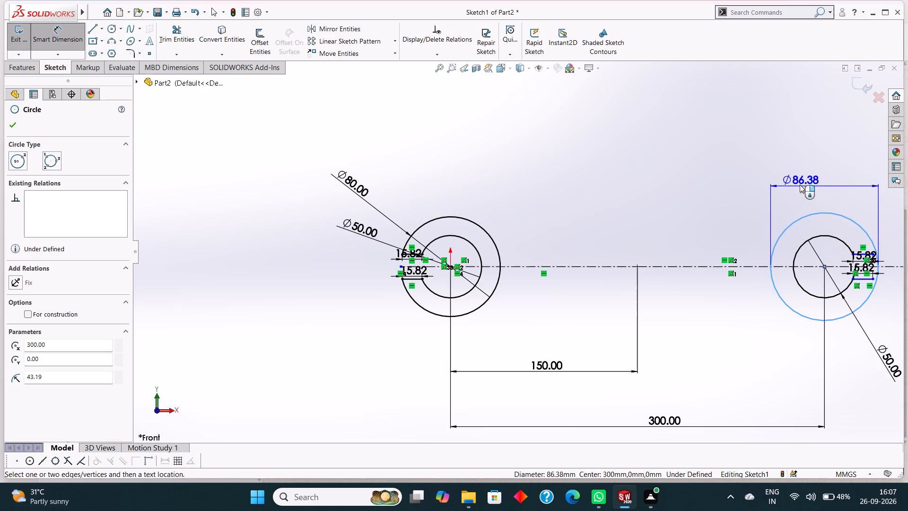
{"action": "left_click", "coordinate": [803, 177]}
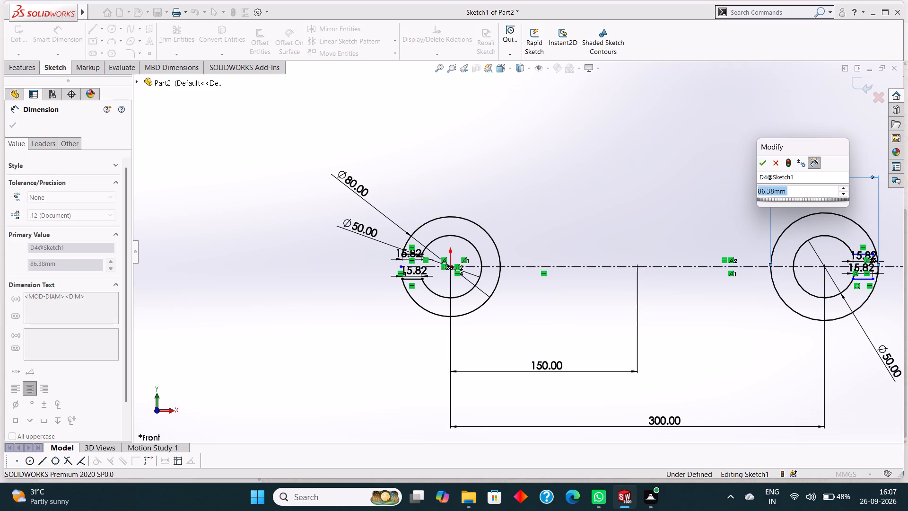
{"action": "type", "text": "80"}
{"action": "key", "text": "Return"}
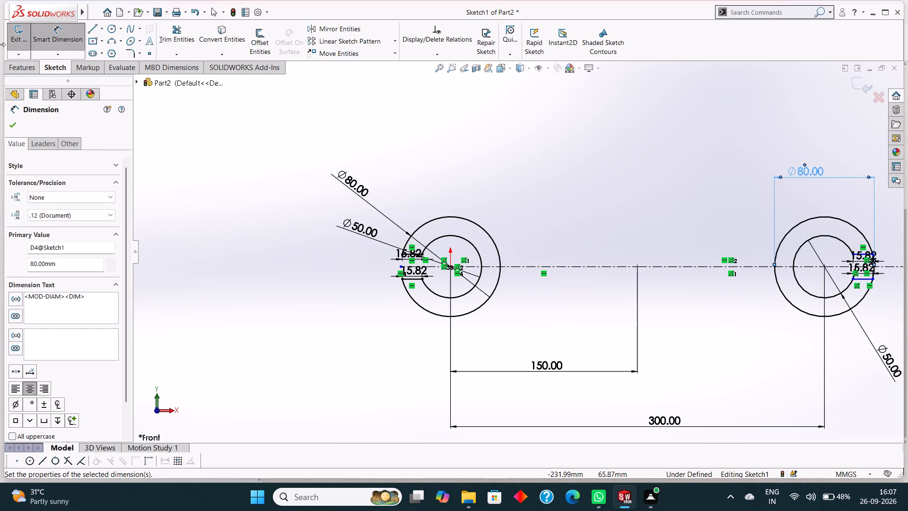
{"action": "left_click", "coordinate": [18, 127]}
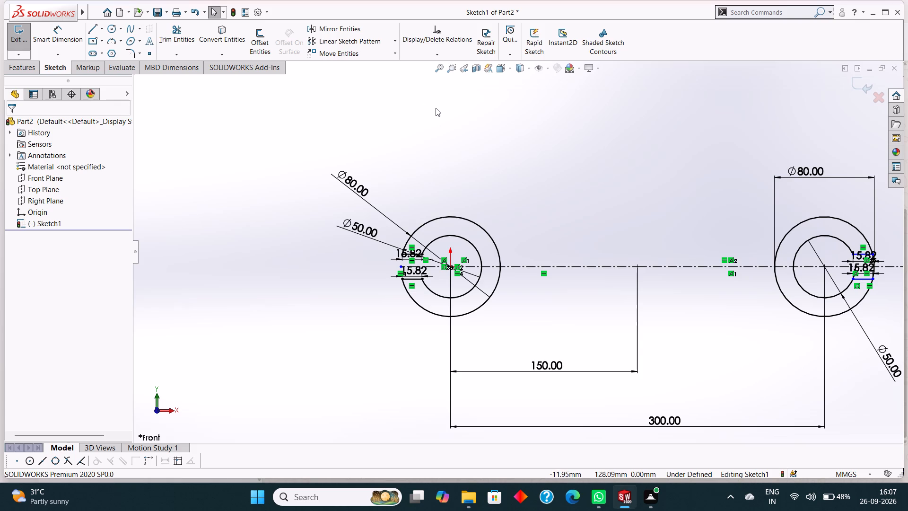
Draw a circle of radius 75 mm centred on the midpoint of the centreline between the two end circles.
{"action": "left_click", "coordinate": [112, 29]}
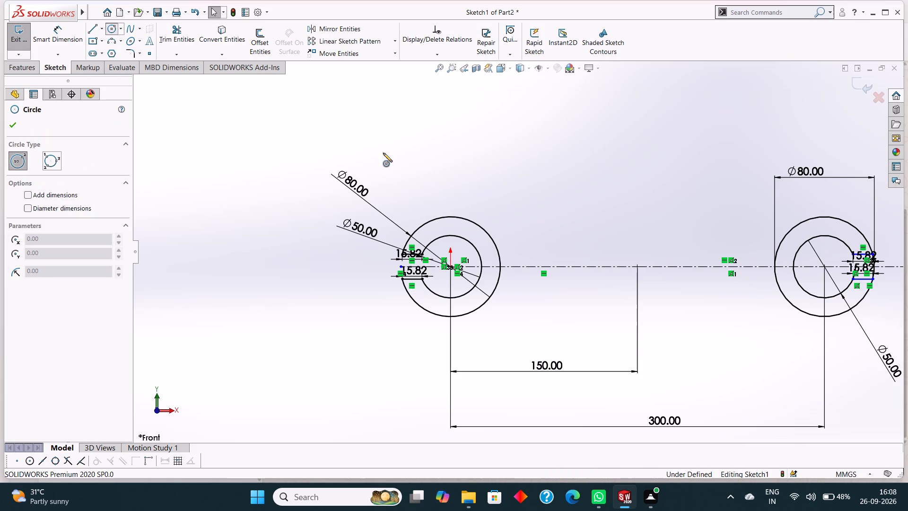
{"action": "left_click", "coordinate": [639, 266]}
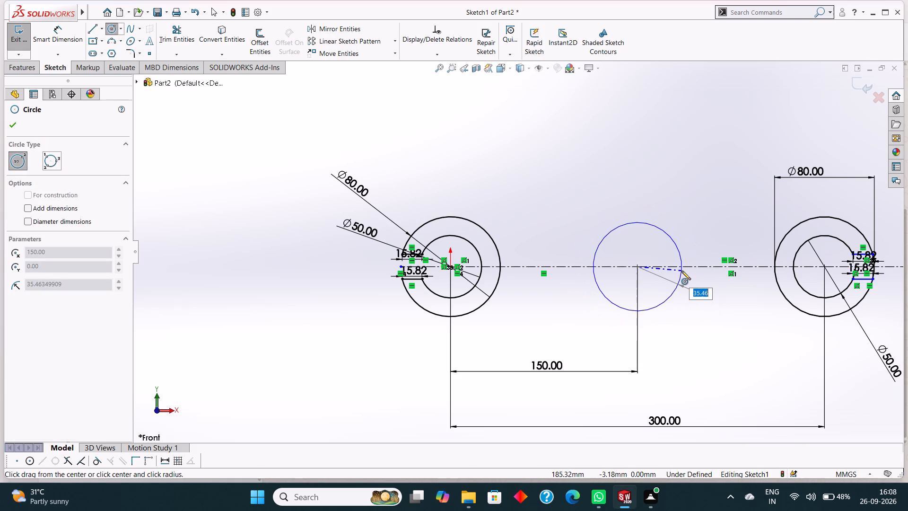
{"action": "type", "text": "75"}
{"action": "key", "text": "Return"}
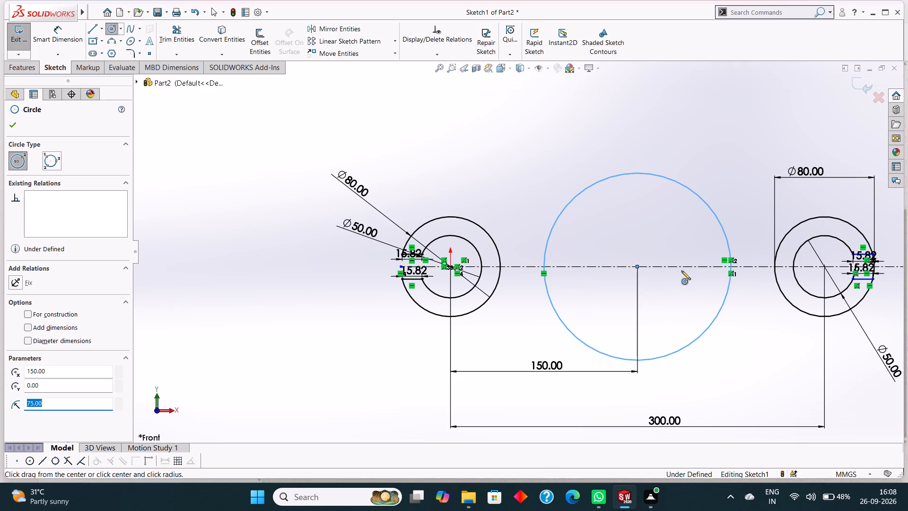
{"action": "left_click", "coordinate": [11, 125]}
Dimension the diameter of the large middle circle, placing the dimension above it.
{"action": "left_click", "coordinate": [60, 37]}
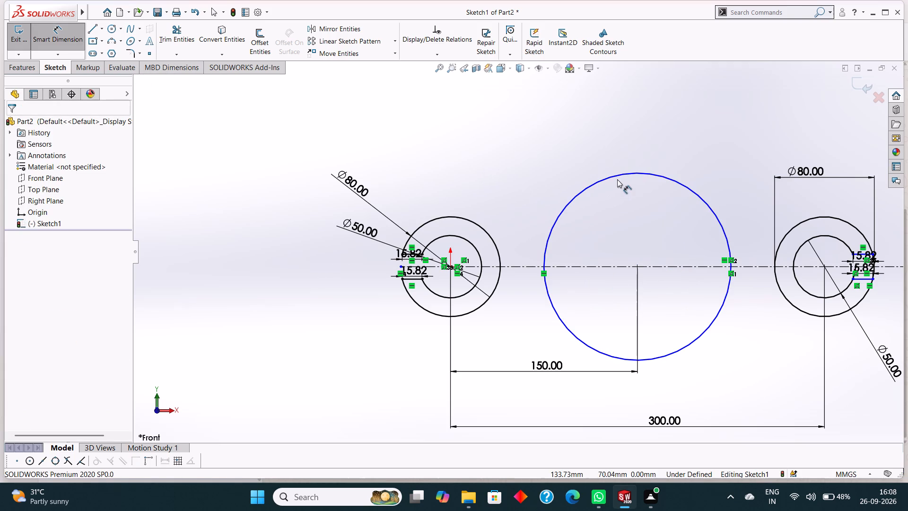
{"action": "left_click", "coordinate": [617, 174]}
{"action": "left_click", "coordinate": [624, 119]}
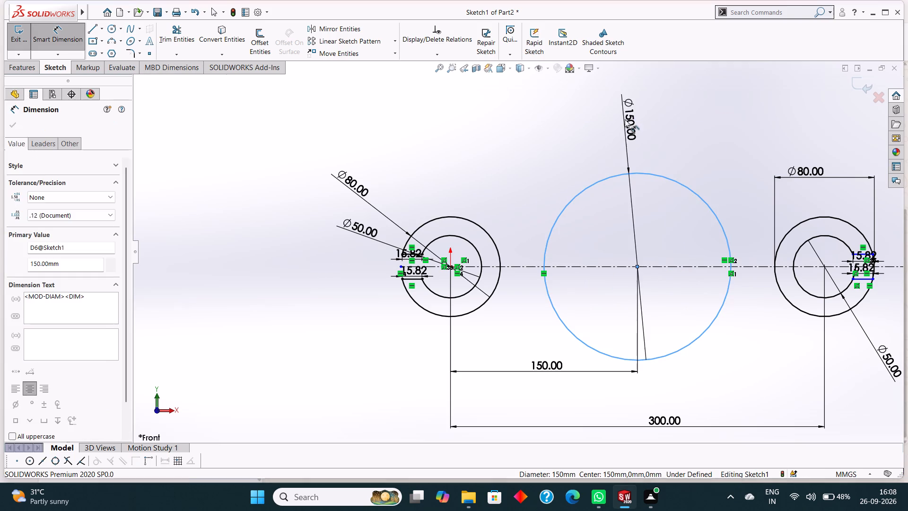
{"action": "left_click", "coordinate": [587, 104]}
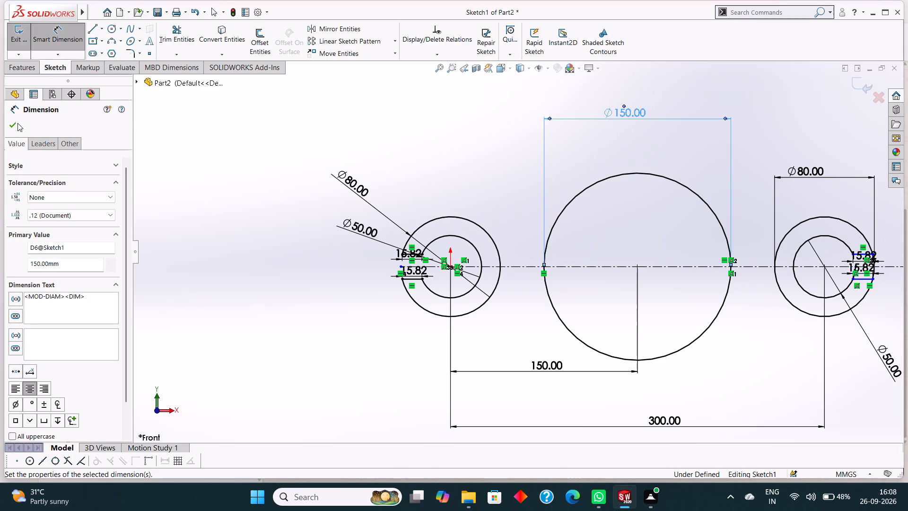
{"action": "left_click", "coordinate": [7, 128]}
Draw a three-point arc of radius 50 mm, bowed downward, from the top of the left outer circle to the middle circle's upper left.
{"action": "left_click", "coordinate": [107, 40]}
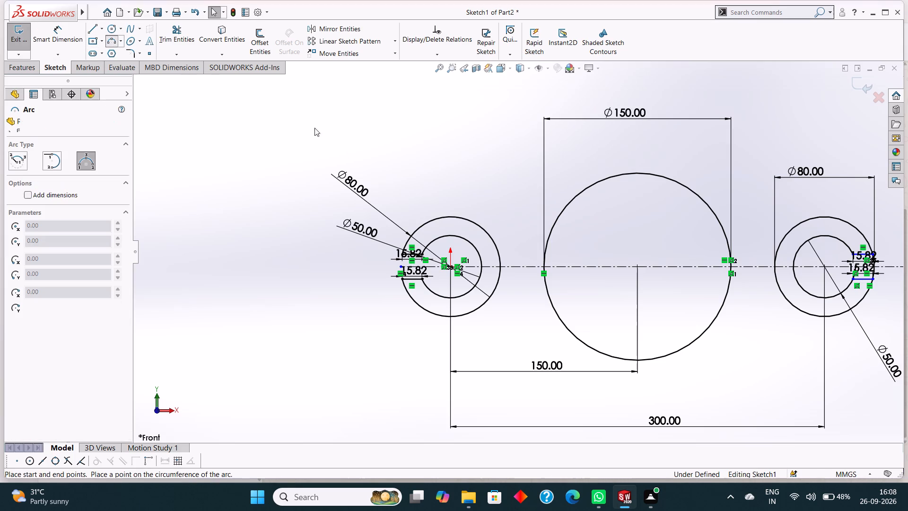
{"action": "left_click", "coordinate": [457, 217]}
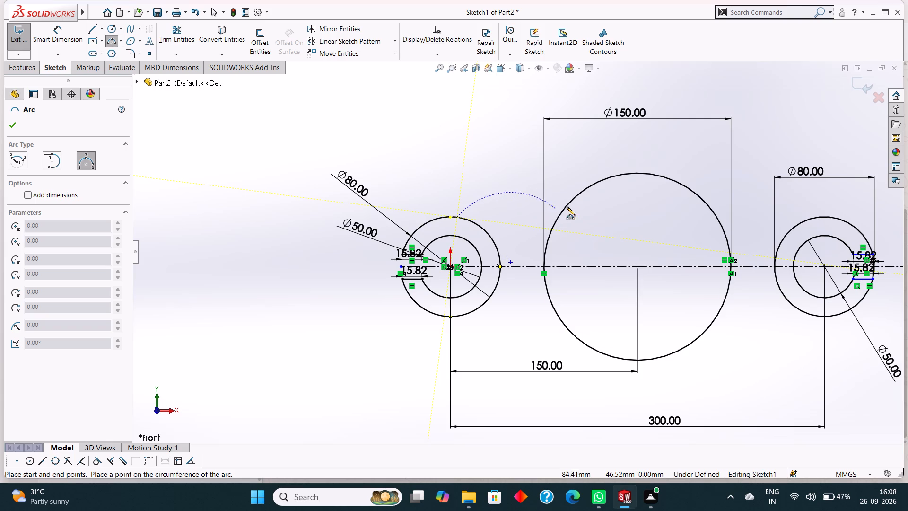
{"action": "left_click", "coordinate": [583, 192]}
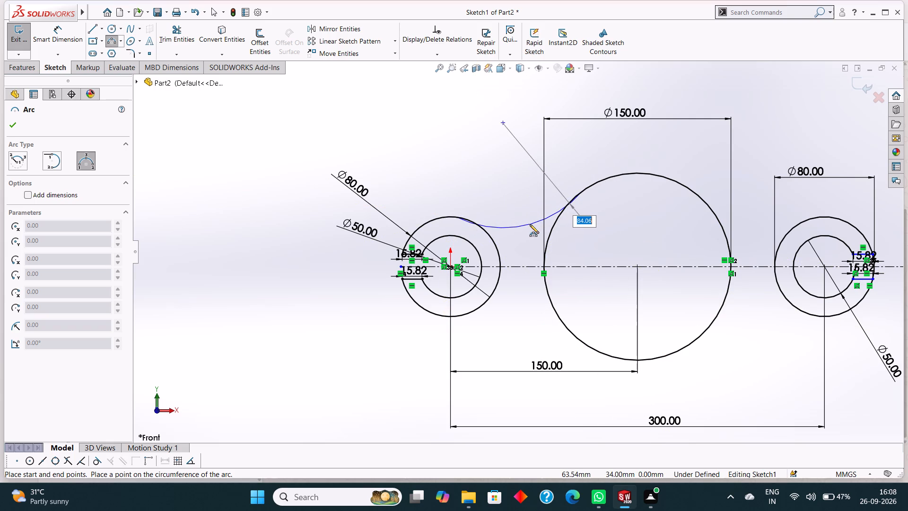
{"action": "type", "text": "50"}
{"action": "key", "text": "Return"}
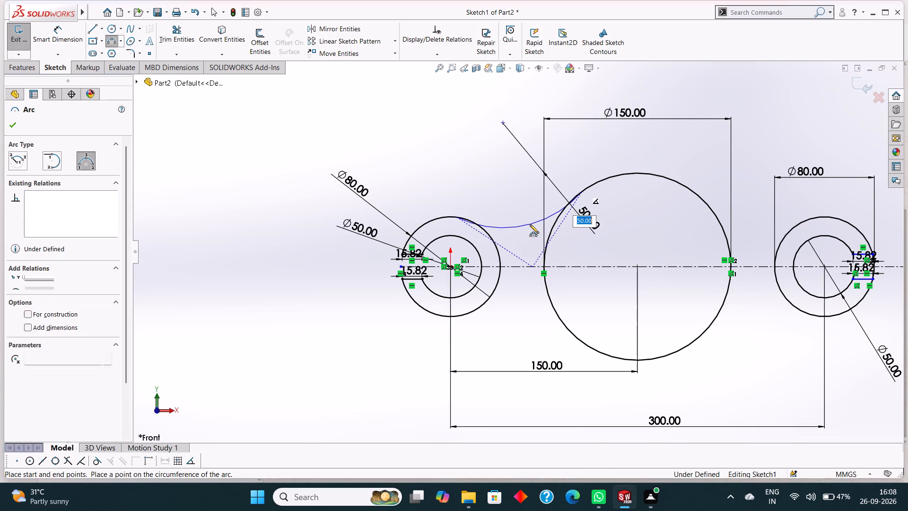
{"action": "left_click", "coordinate": [18, 125]}
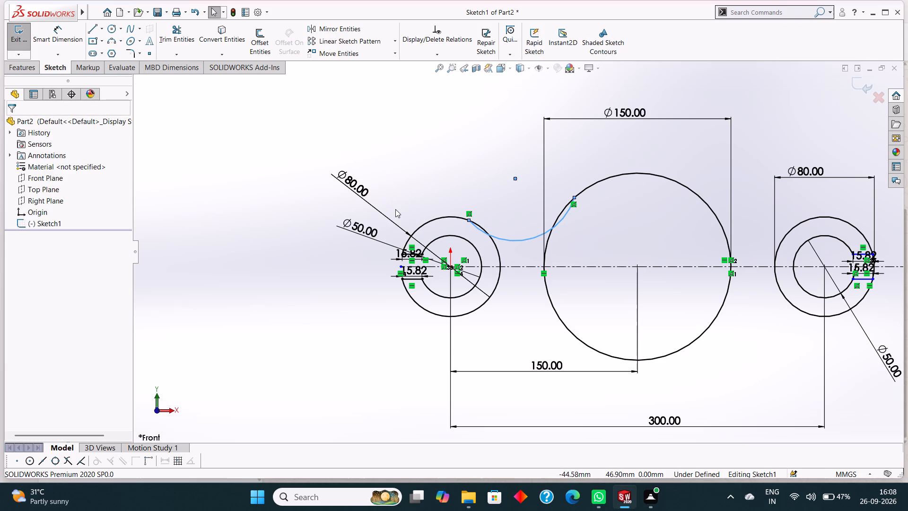
{"action": "key", "text": "Escape"}
{"action": "key", "text": "Escape"}
Make the connecting arc tangent to both the left outer circle and the large middle circle.
{"action": "left_click", "coordinate": [446, 217]}
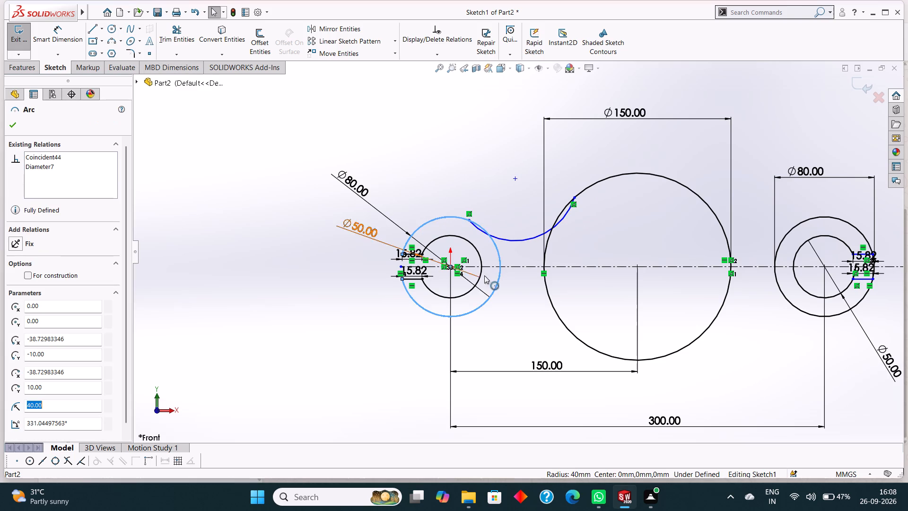
{"action": "left_click", "coordinate": [517, 238], "text": "ctrl"}
{"action": "left_click", "coordinate": [43, 303]}
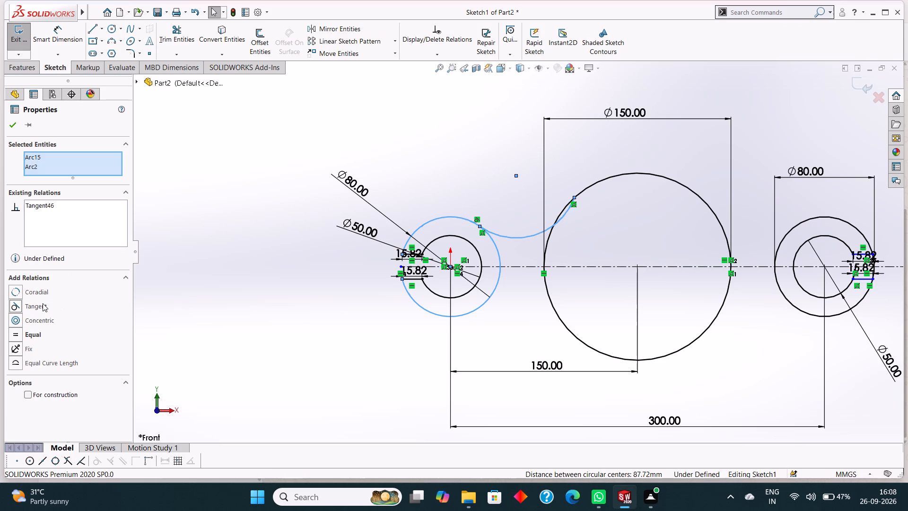
{"action": "left_click", "coordinate": [10, 125]}
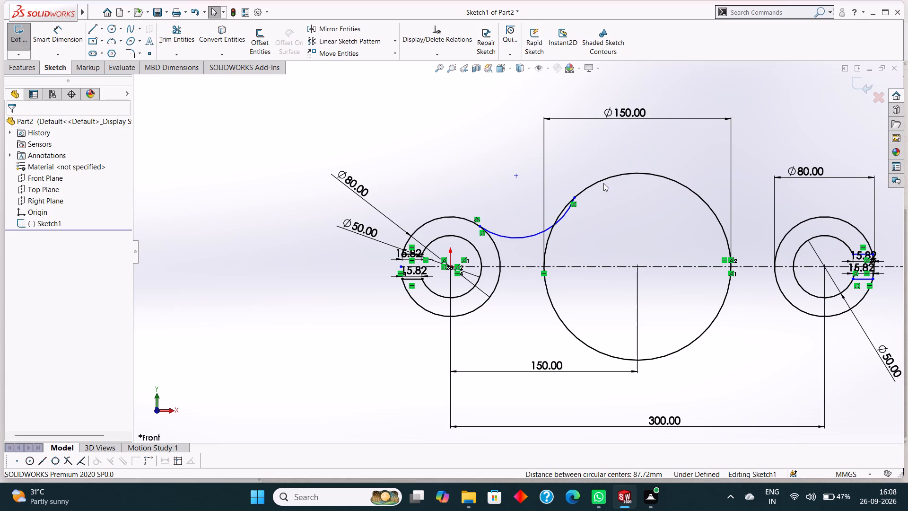
{"action": "left_click", "coordinate": [604, 182]}
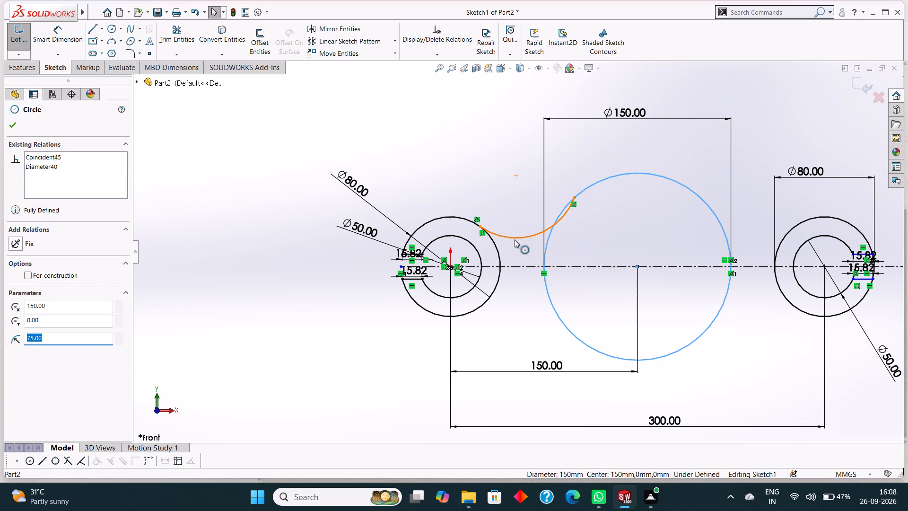
{"action": "left_click", "coordinate": [515, 238], "text": "ctrl"}
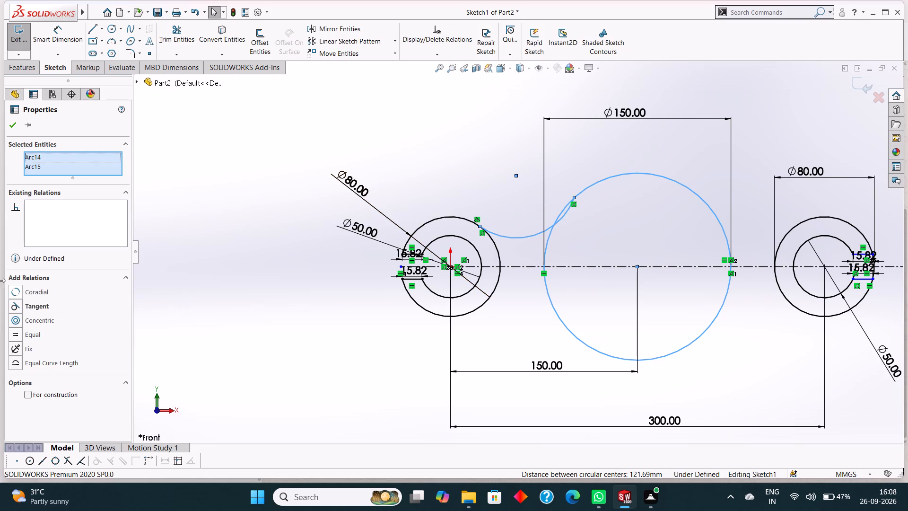
{"action": "left_click", "coordinate": [37, 306]}
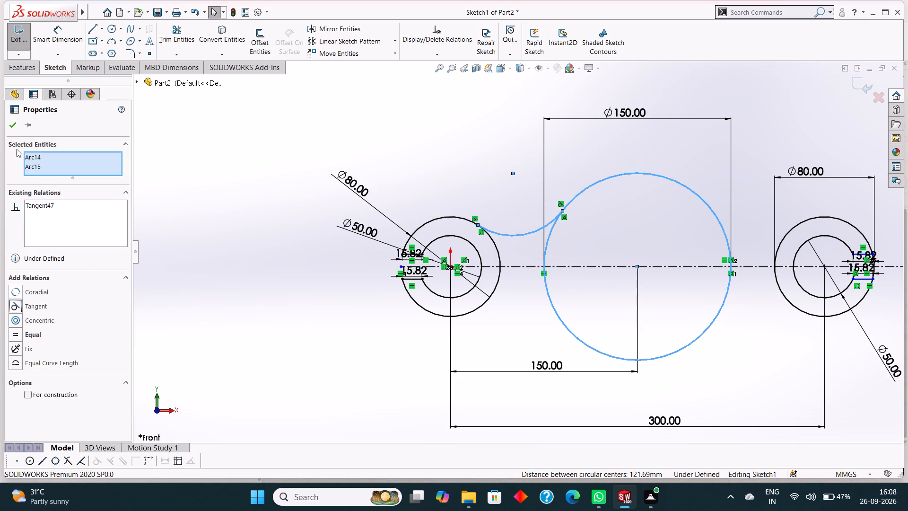
{"action": "left_click", "coordinate": [14, 127]}
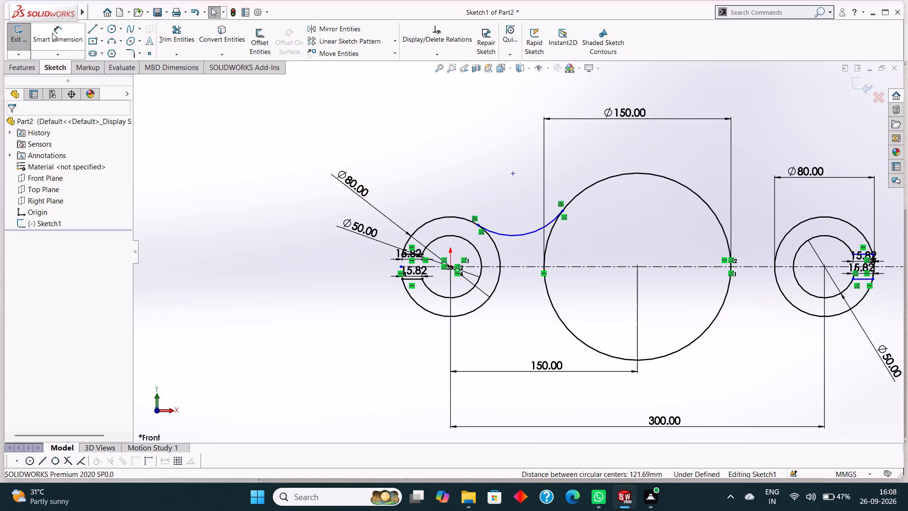
Dimension the radius of the upper-left connecting arc.
{"action": "left_click", "coordinate": [53, 32]}
{"action": "left_click", "coordinate": [515, 231]}
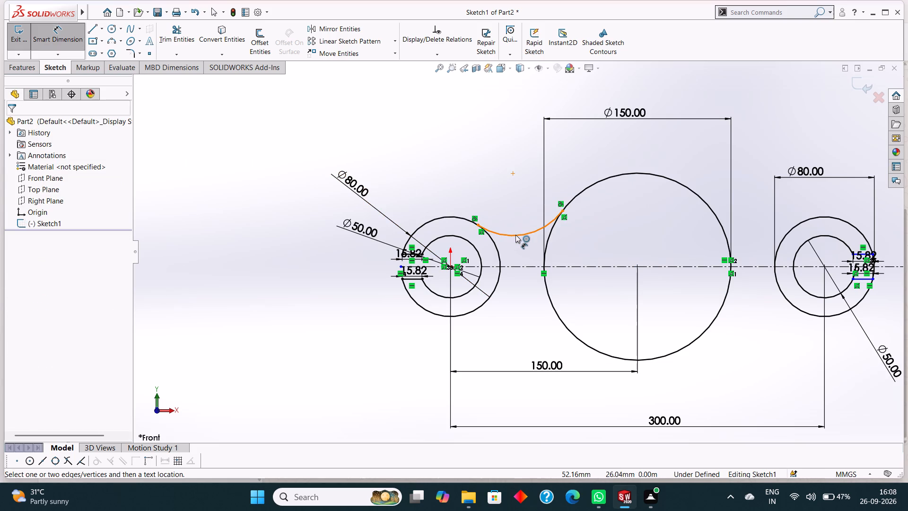
{"action": "left_click", "coordinate": [515, 235]}
{"action": "left_click", "coordinate": [515, 200]}
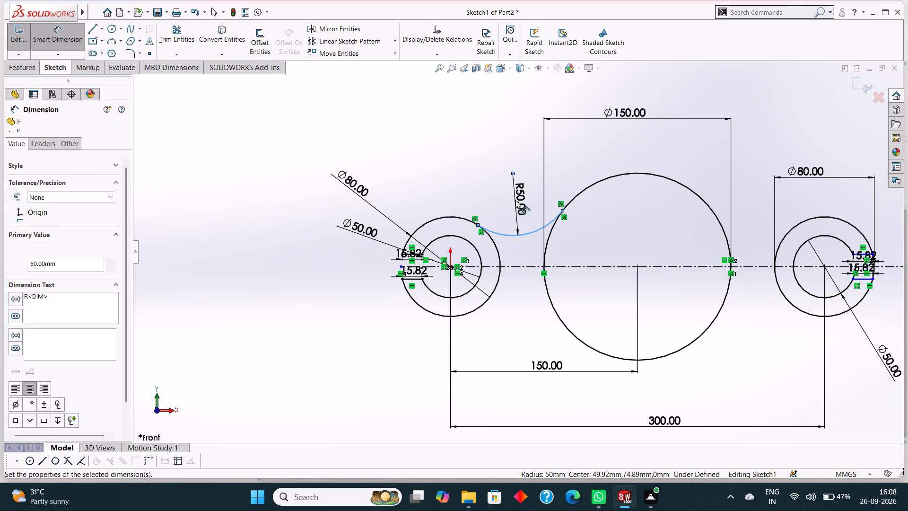
{"action": "left_click", "coordinate": [474, 185]}
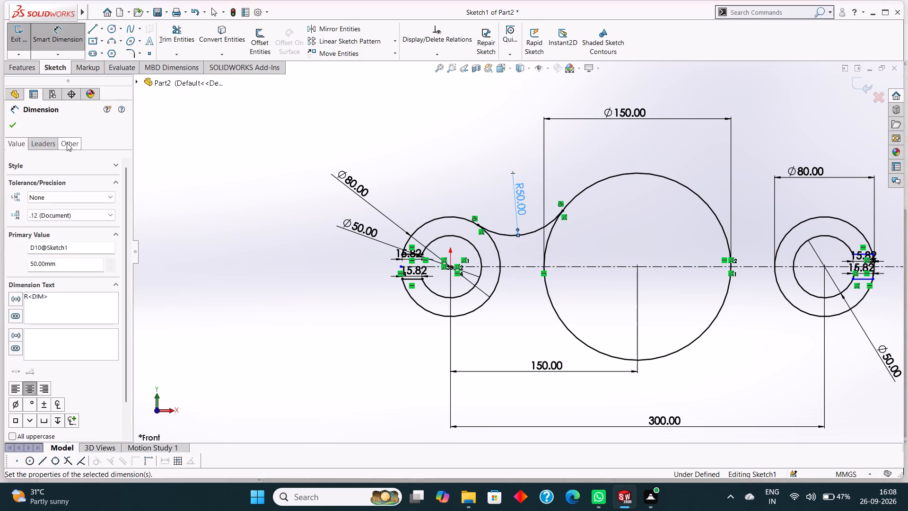
Draw a three-point arc of radius 50 mm, bowed upward, from the bottom of the left outer circle to the middle circle's lower left.
{"action": "left_click", "coordinate": [12, 125]}
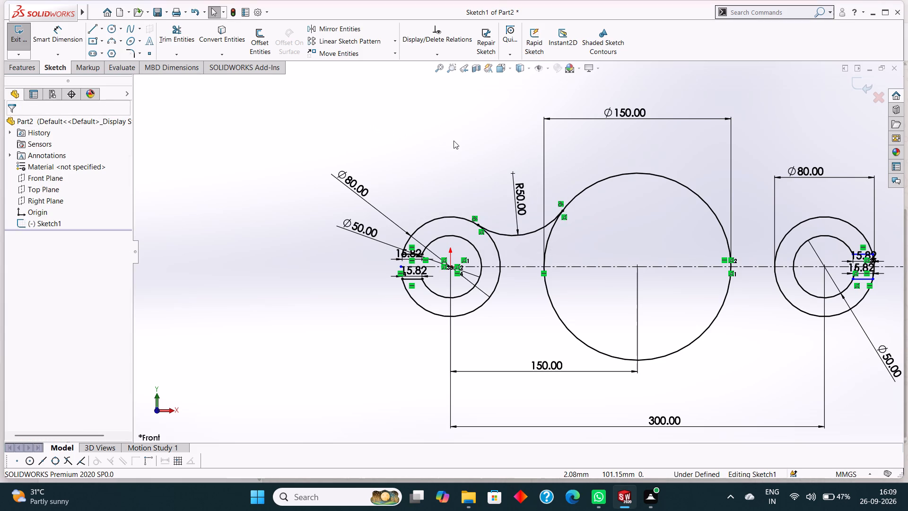
{"action": "left_click", "coordinate": [112, 36]}
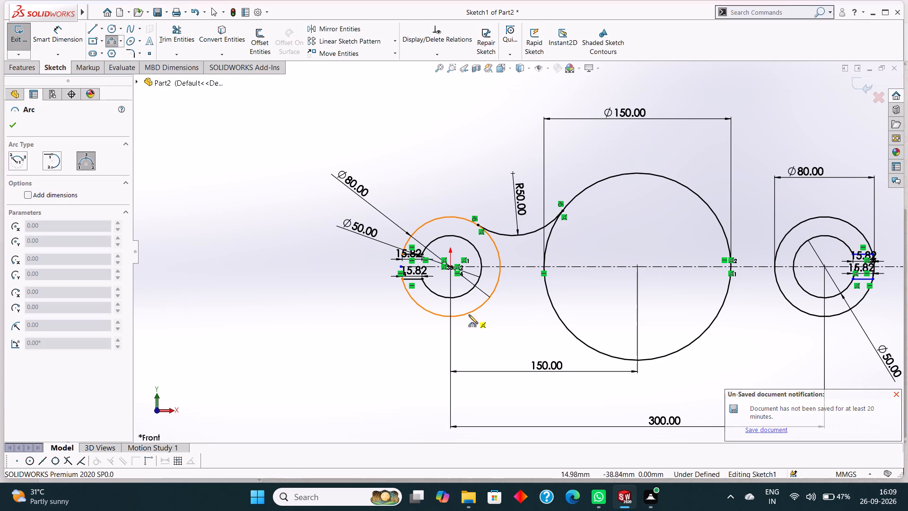
{"action": "left_click", "coordinate": [467, 314]}
{"action": "left_click", "coordinate": [562, 324]}
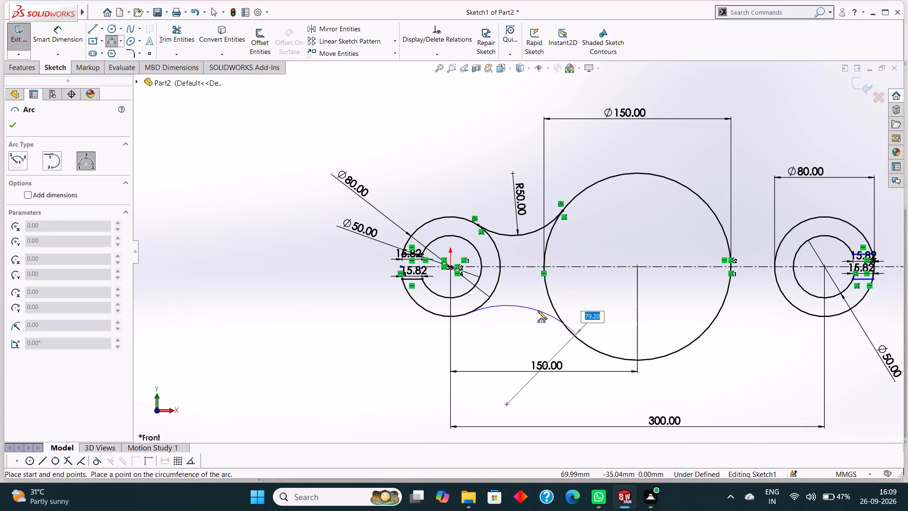
{"action": "type", "text": "50"}
{"action": "key", "text": "Return"}
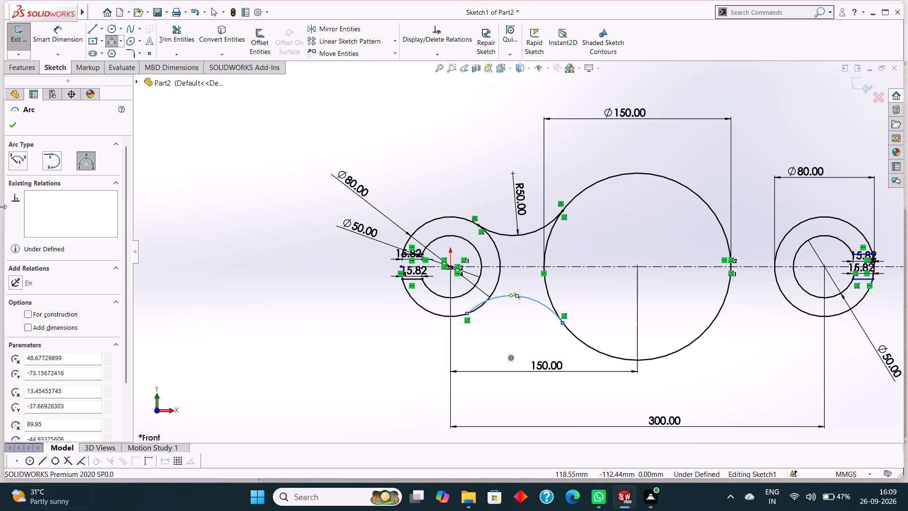
{"action": "left_click", "coordinate": [17, 129]}
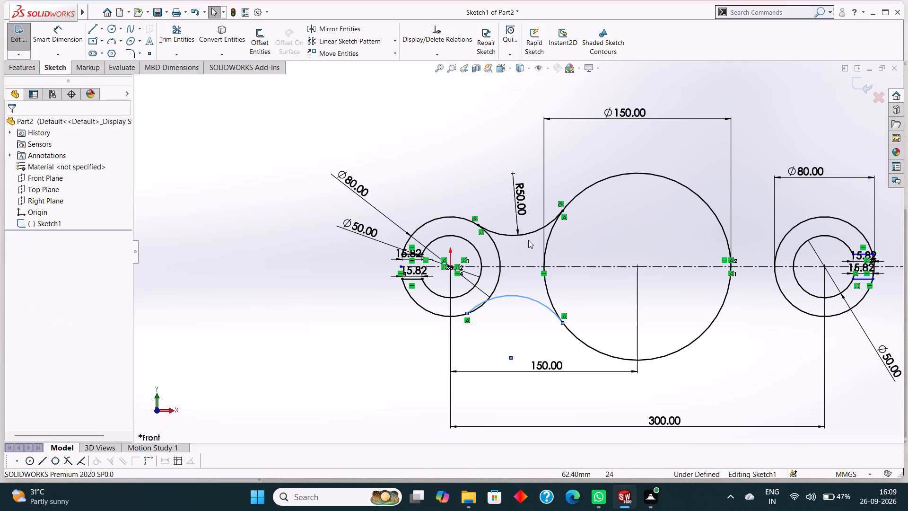
Make the lower-left connecting arc tangent to both the left outer circle and the large middle circle.
{"action": "left_click", "coordinate": [501, 275]}
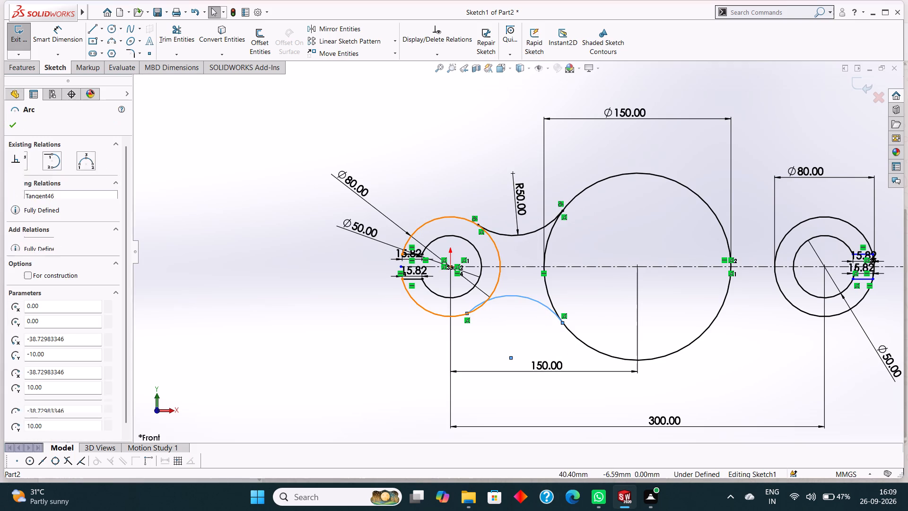
{"action": "left_click", "coordinate": [510, 298], "text": "ctrl"}
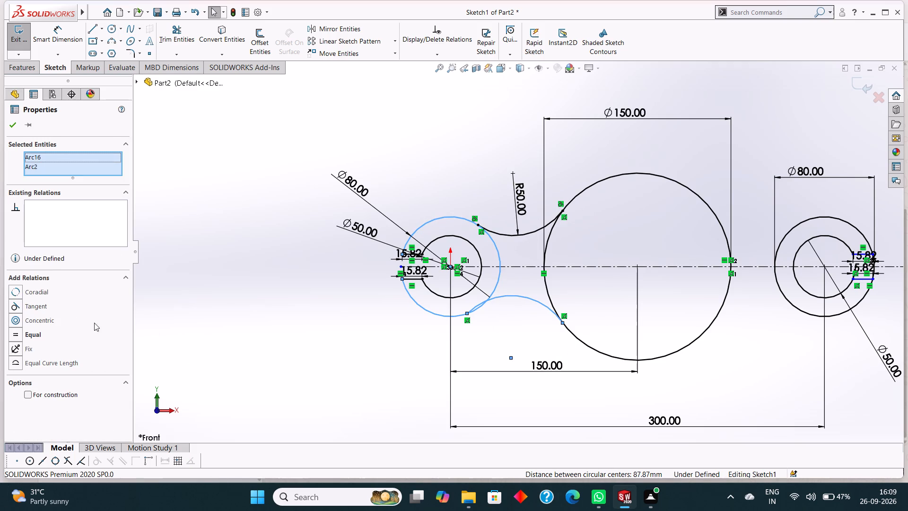
{"action": "left_click", "coordinate": [30, 302]}
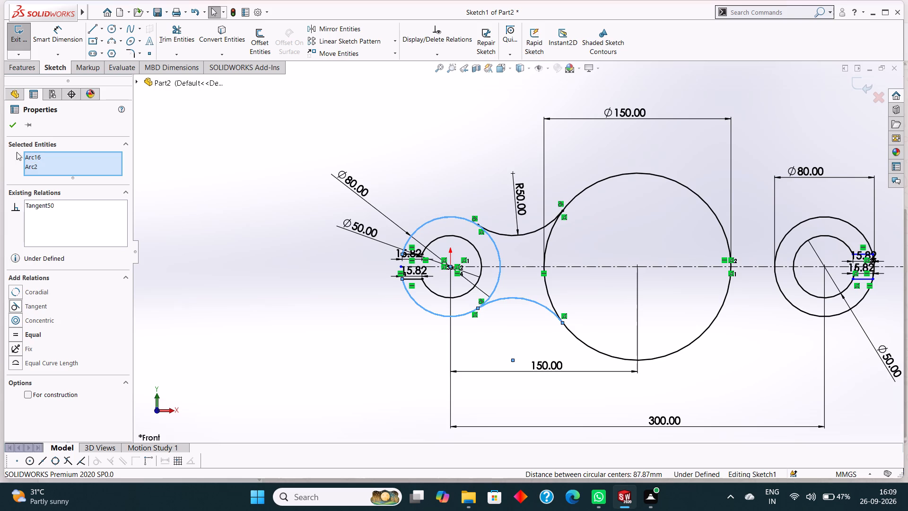
{"action": "left_click", "coordinate": [12, 124]}
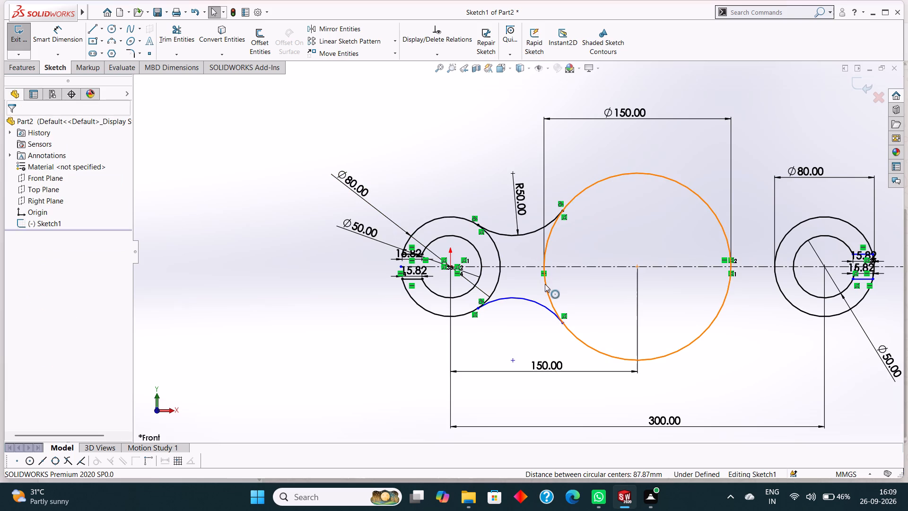
{"action": "left_click", "coordinate": [545, 284]}
{"action": "left_click", "coordinate": [528, 300], "text": "ctrl"}
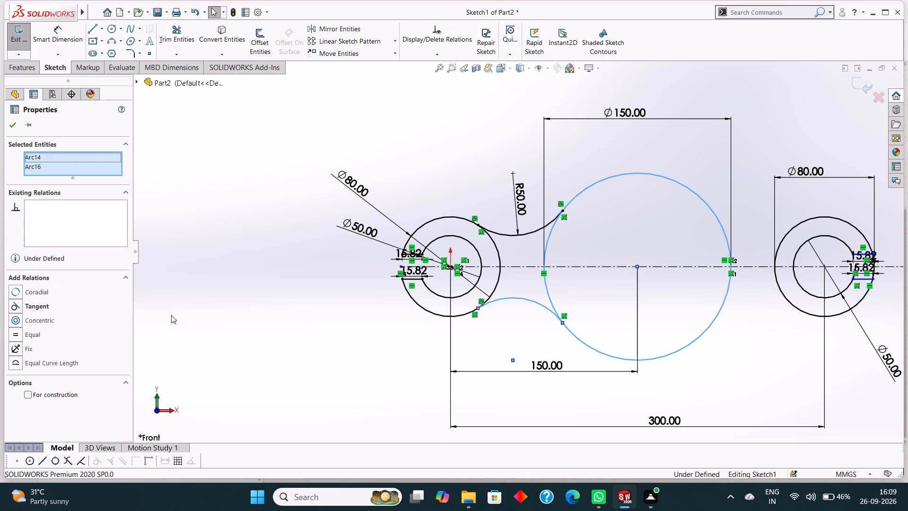
{"action": "left_click", "coordinate": [37, 305]}
{"action": "left_click", "coordinate": [9, 126]}
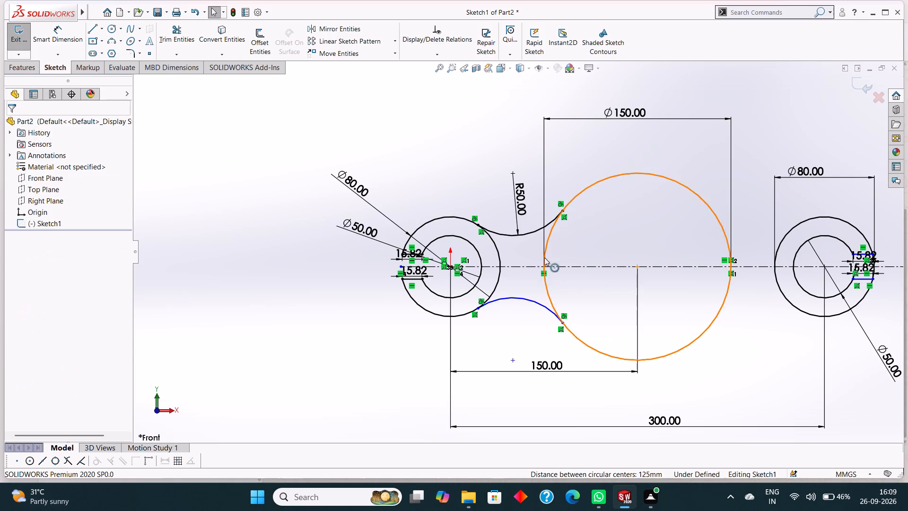
Dimension the radius of the lower-left connecting arc, placing the dimension below the arc.
{"action": "left_click", "coordinate": [57, 39]}
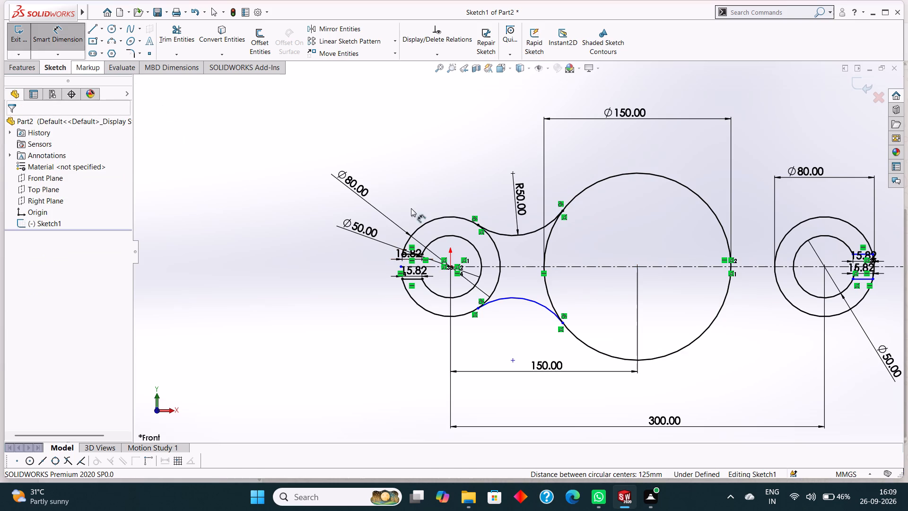
{"action": "left_click", "coordinate": [512, 295]}
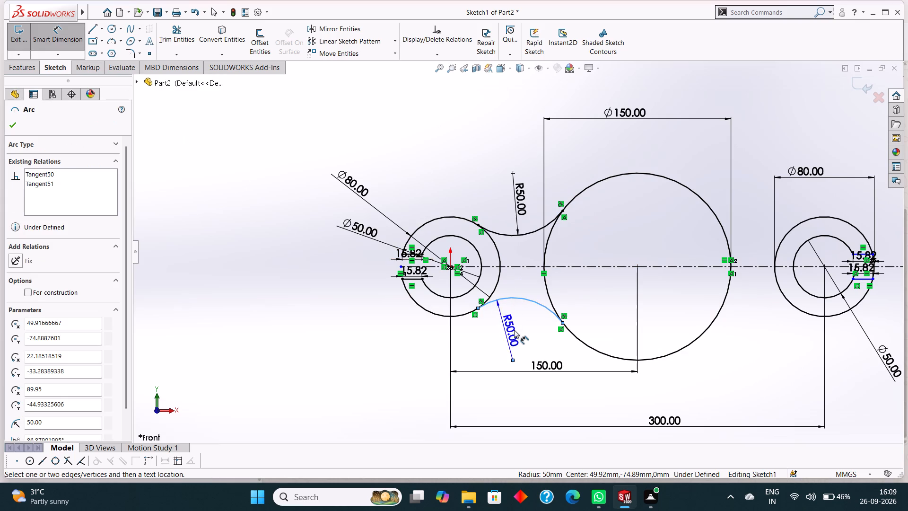
{"action": "left_click", "coordinate": [520, 329]}
{"action": "left_click", "coordinate": [482, 316]}
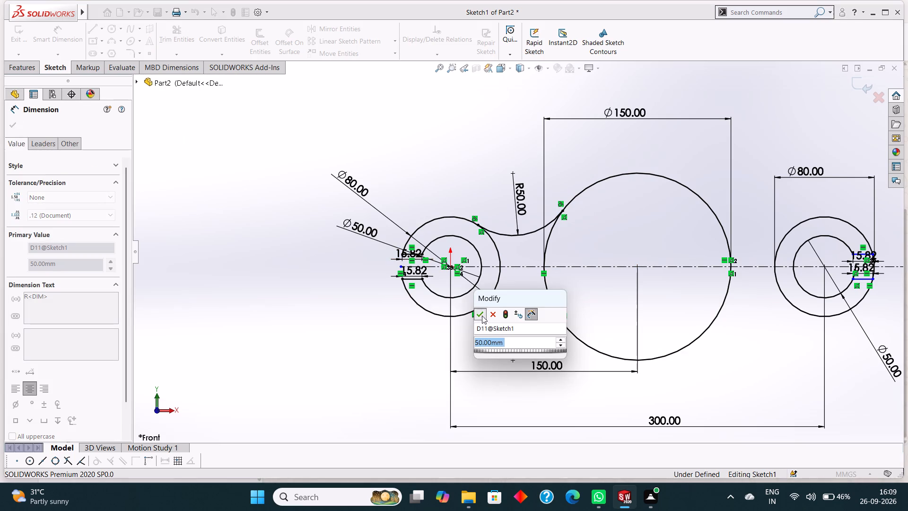
{"action": "left_click", "coordinate": [16, 128]}
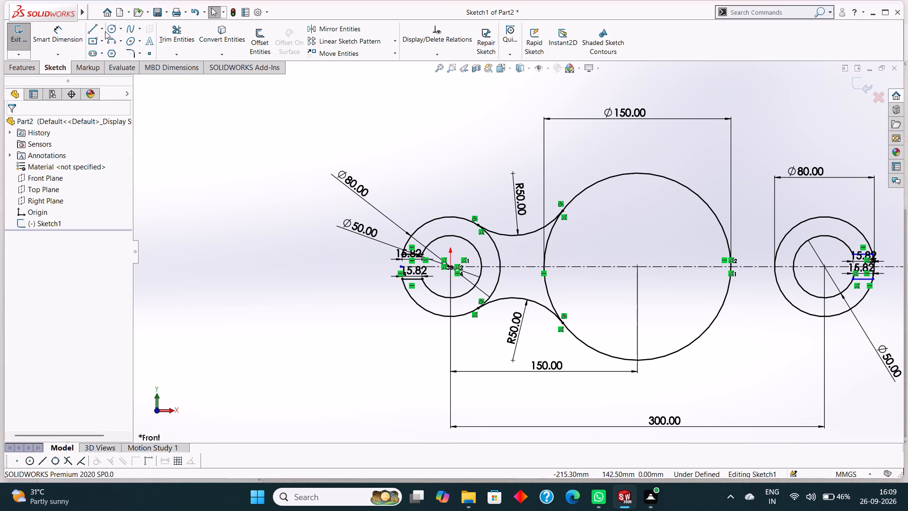
Draw a three-point arc of radius 50 mm, bowed downward, from the middle circle's upper right to the top of the right outer circle.
{"action": "left_click", "coordinate": [108, 43]}
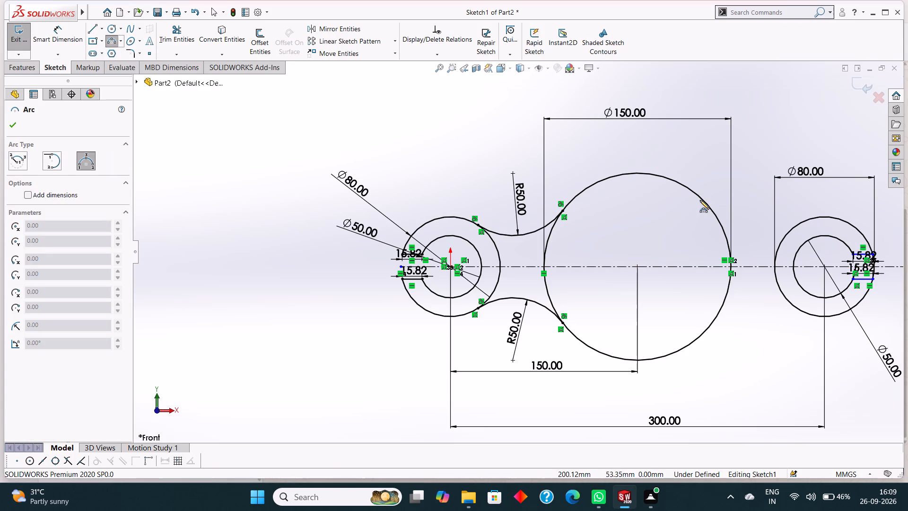
{"action": "left_click", "coordinate": [704, 202]}
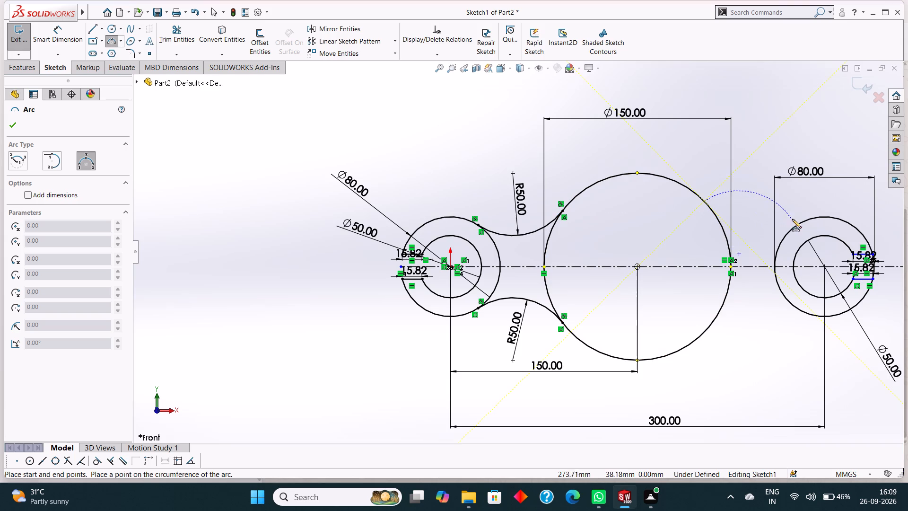
{"action": "left_click", "coordinate": [797, 222]}
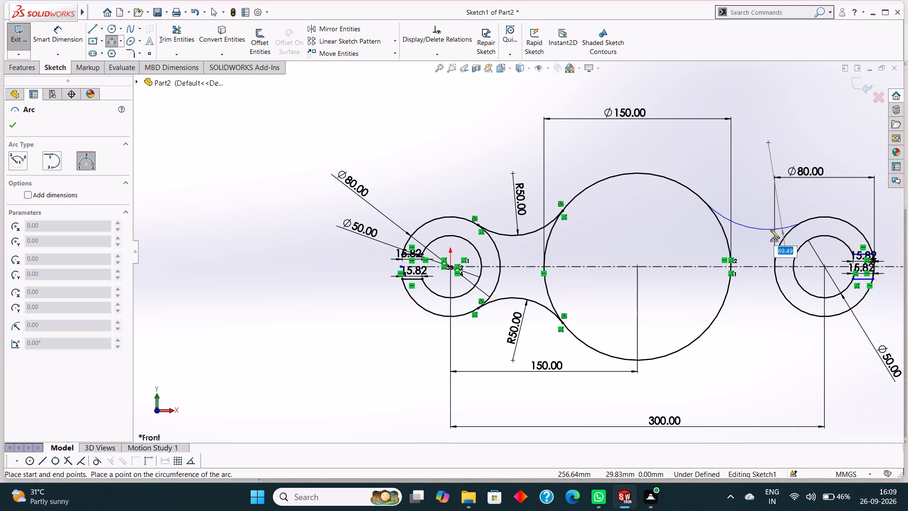
{"action": "type", "text": "50"}
{"action": "key", "text": "Return"}
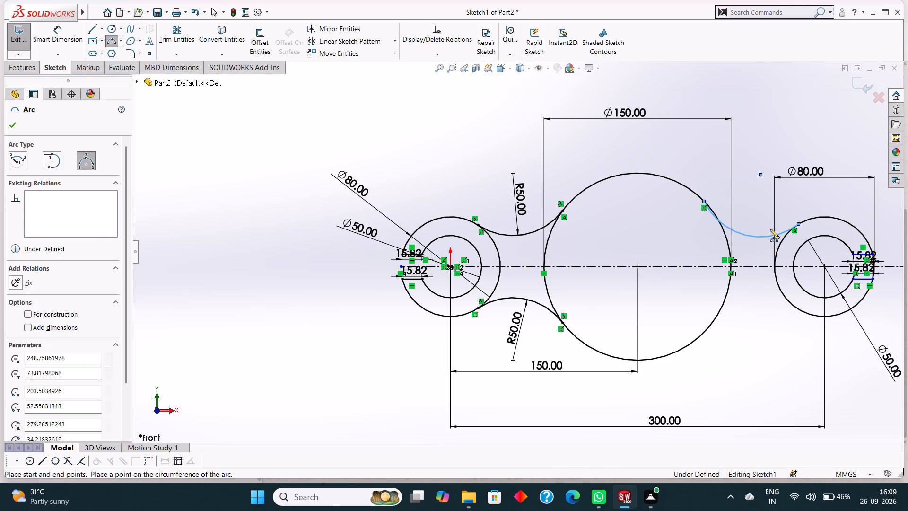
{"action": "left_click", "coordinate": [15, 123]}
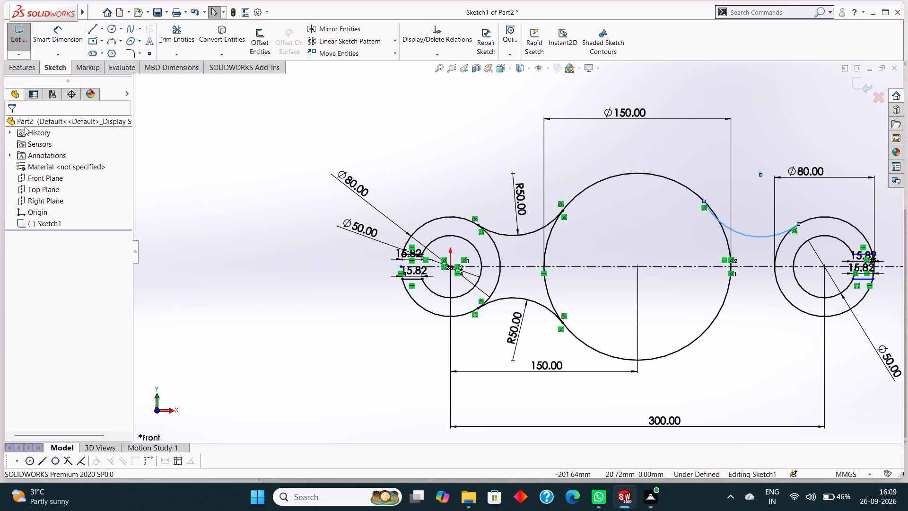
Make the upper-right connecting arc tangent to both the large middle circle and the right outer circle.
{"action": "left_click", "coordinate": [652, 176]}
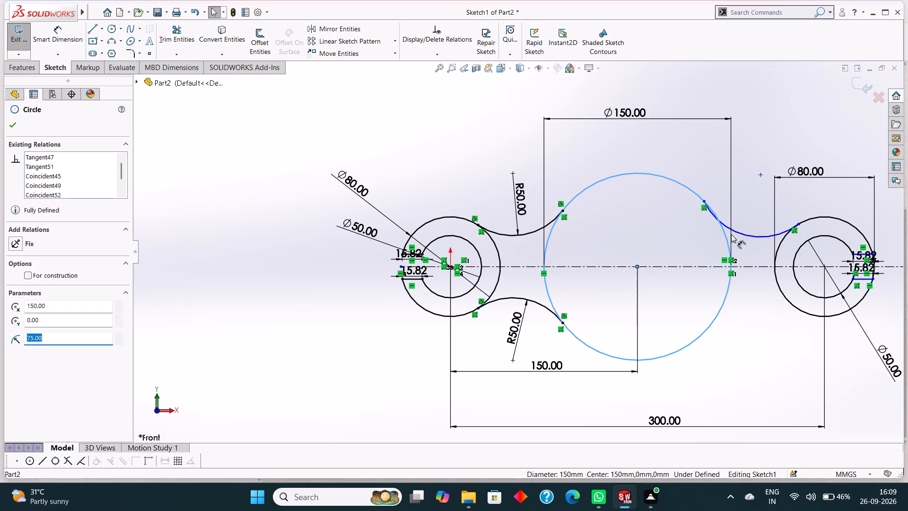
{"action": "left_click", "coordinate": [745, 234], "text": "ctrl"}
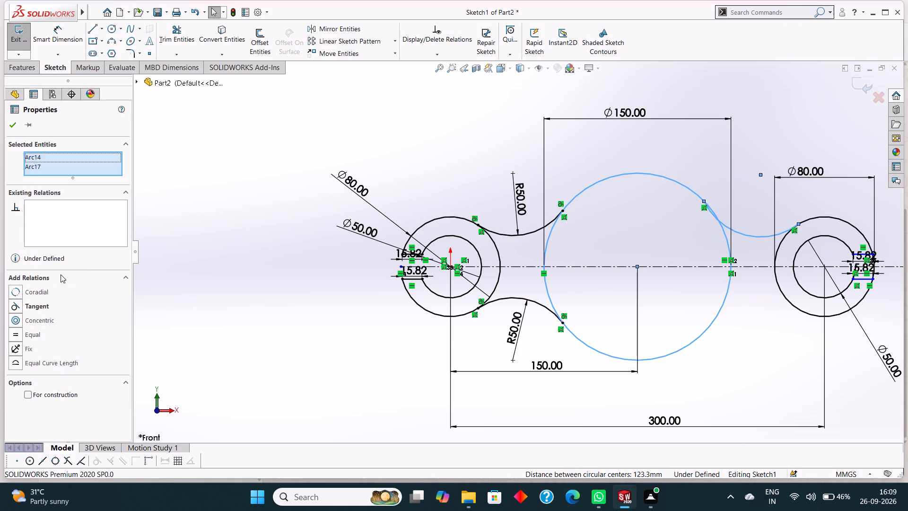
{"action": "left_click", "coordinate": [46, 308]}
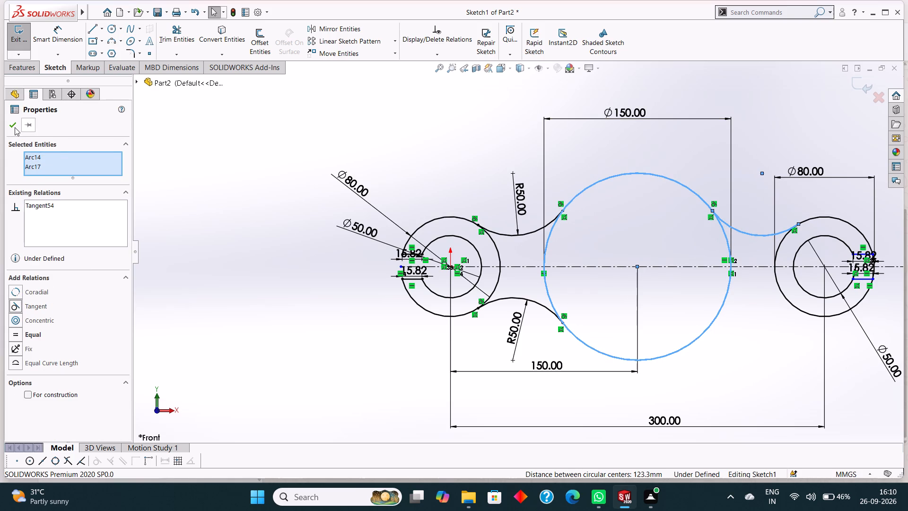
{"action": "left_click", "coordinate": [15, 127]}
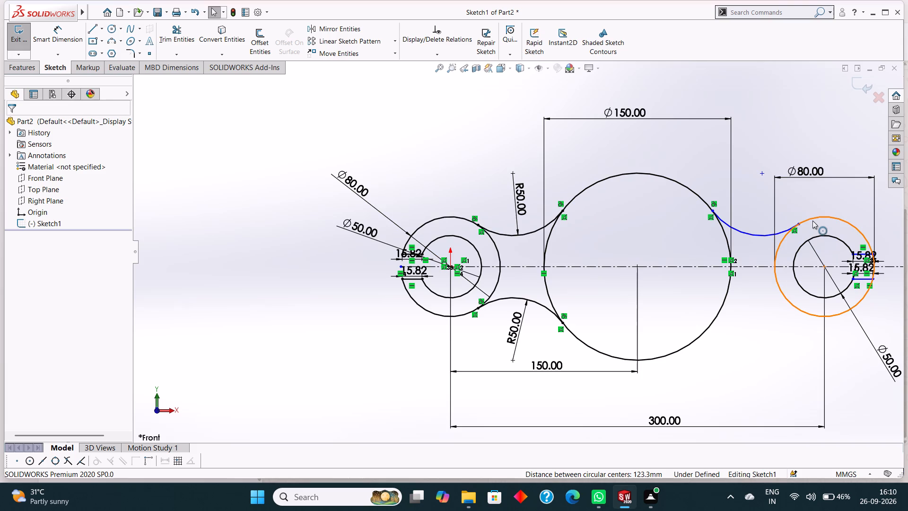
{"action": "left_click", "coordinate": [812, 220]}
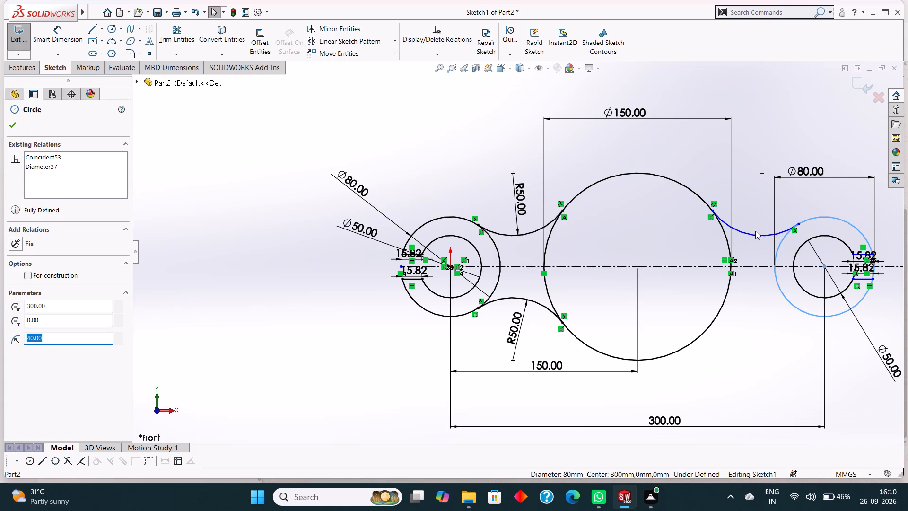
{"action": "left_click", "coordinate": [755, 234], "text": "ctrl"}
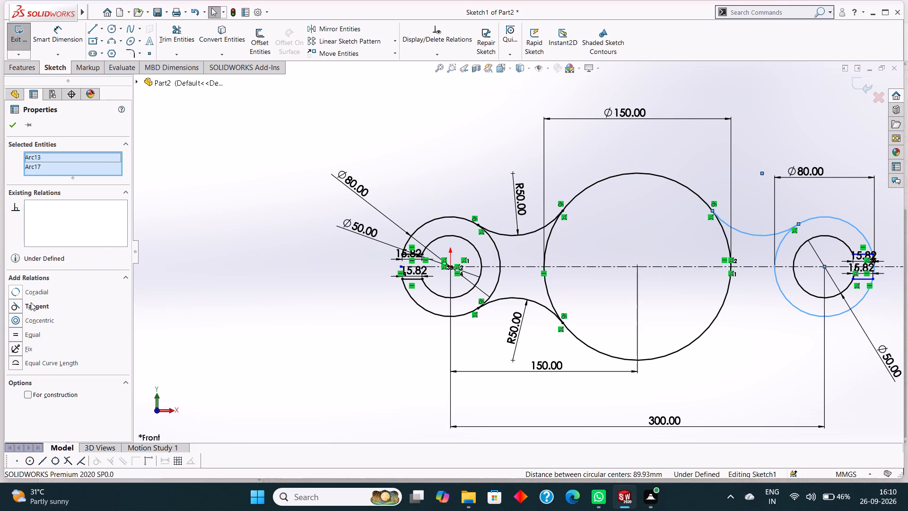
{"action": "left_click", "coordinate": [32, 306]}
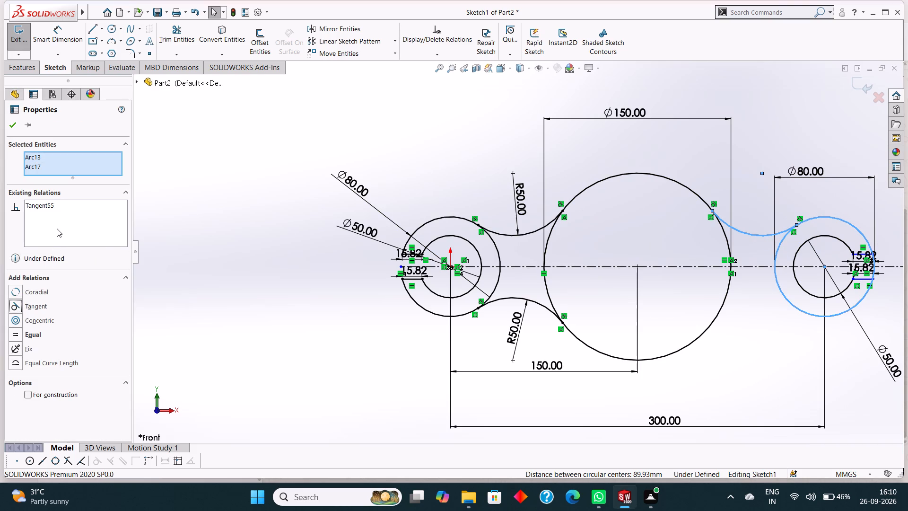
{"action": "left_click", "coordinate": [15, 125]}
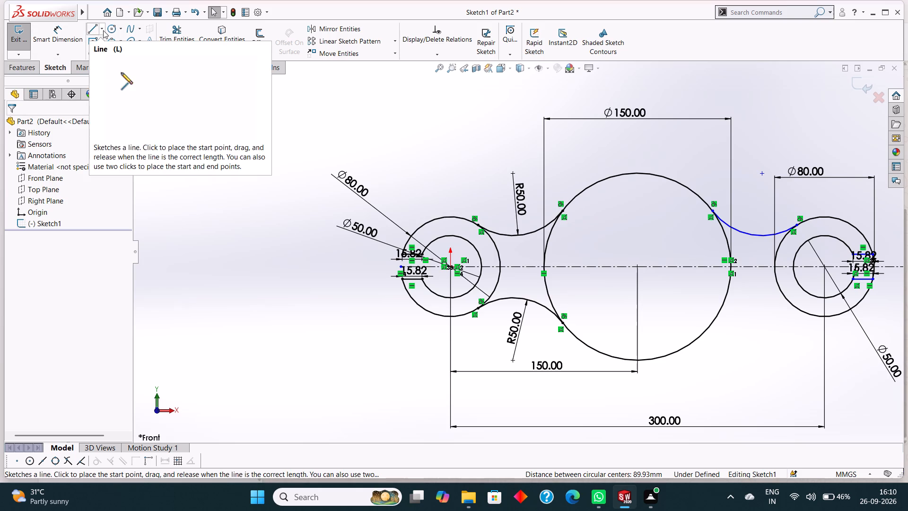
Draw a three-point arc of radius 50 mm, bowed upward, from the middle circle's lower right to the right outer circle's lower left.
{"action": "left_click", "coordinate": [110, 40]}
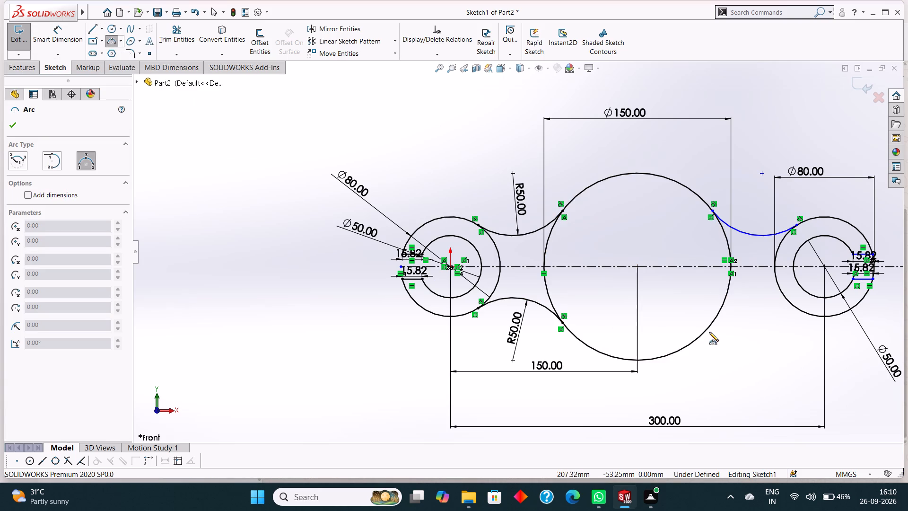
{"action": "left_click", "coordinate": [712, 324]}
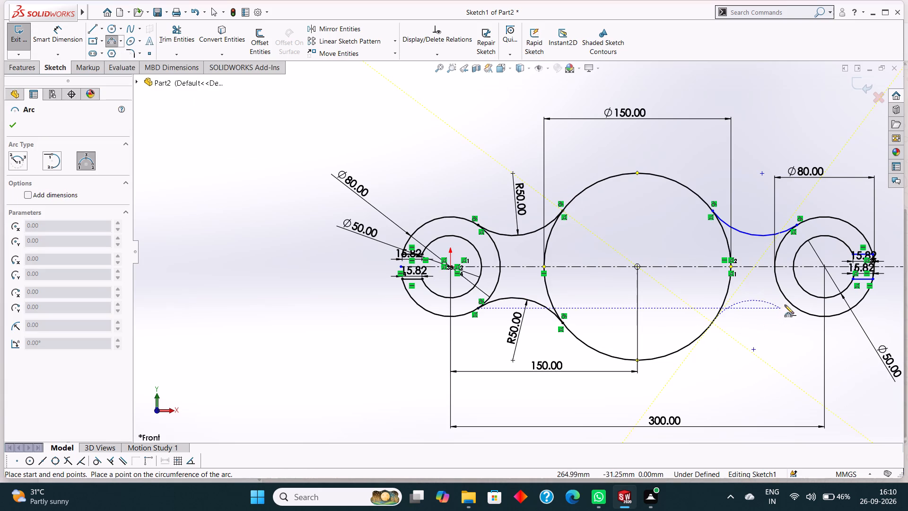
{"action": "left_click", "coordinate": [790, 303]}
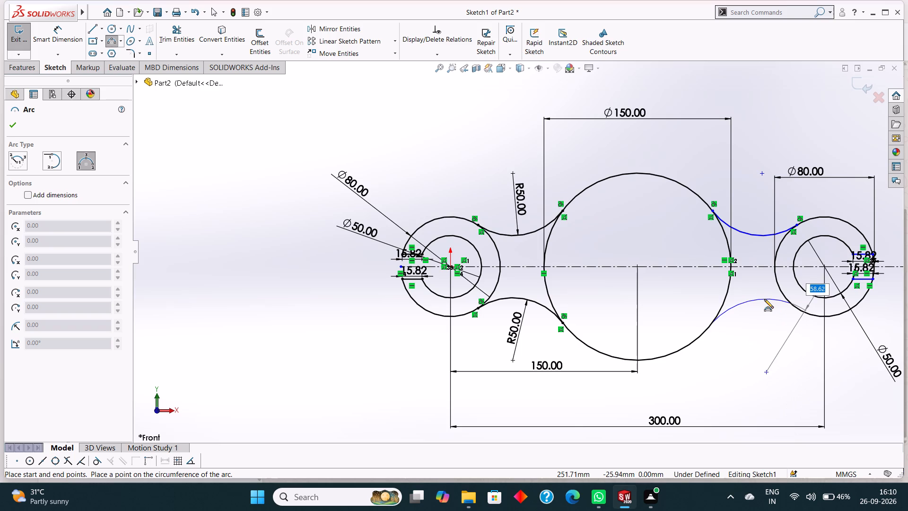
{"action": "type", "text": "50"}
{"action": "key", "text": "Return"}
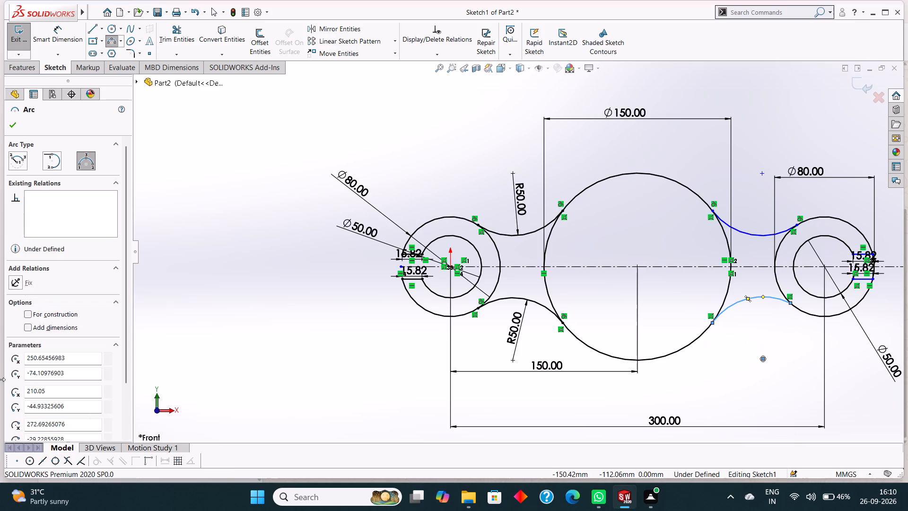
{"action": "left_click", "coordinate": [8, 124]}
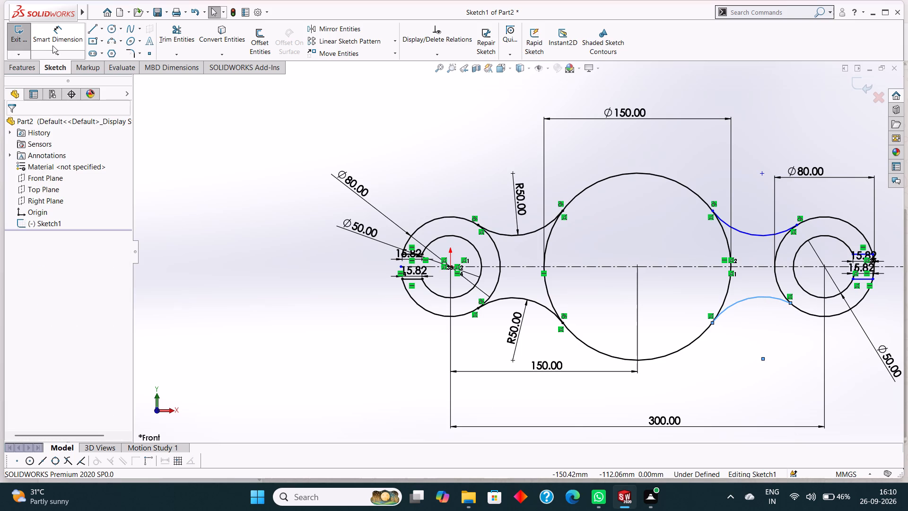
Dimension the radius of the upper-right connecting arc at 50 mm, placing the dimension above the arc.
{"action": "left_click", "coordinate": [52, 45]}
{"action": "left_click", "coordinate": [744, 234]}
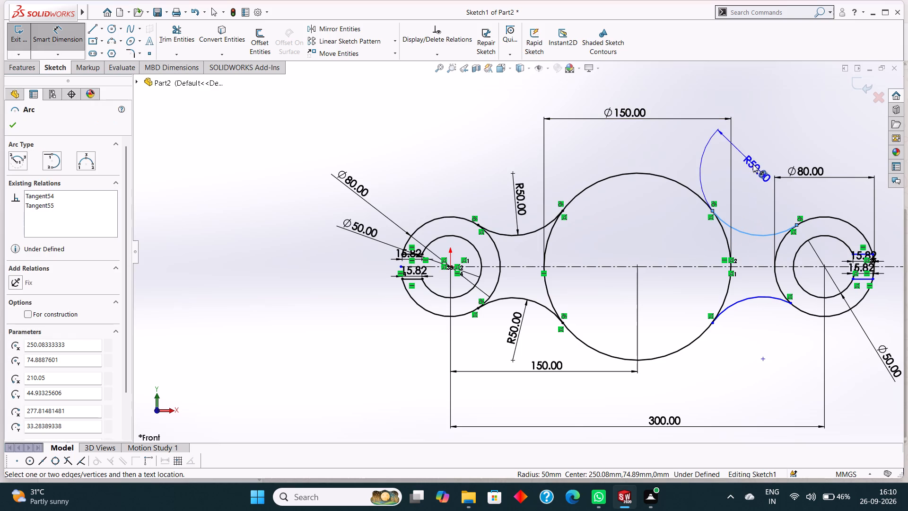
{"action": "left_click", "coordinate": [761, 185]}
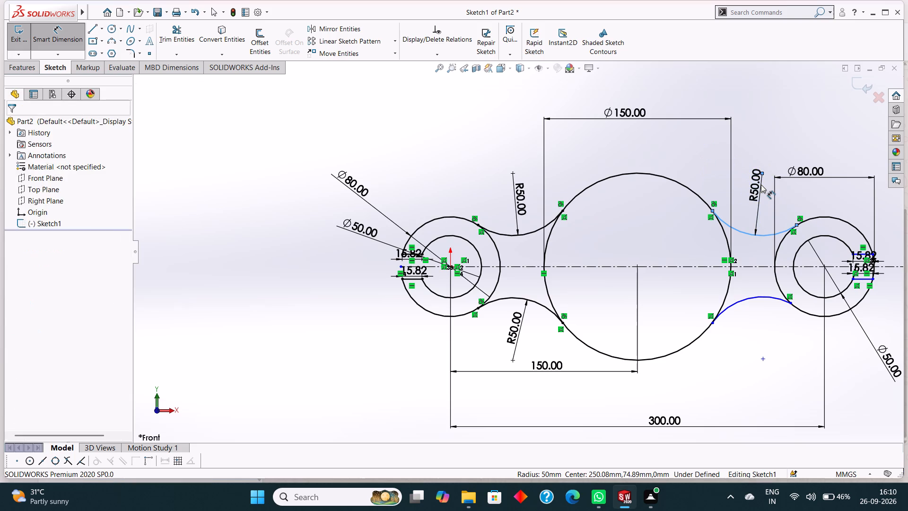
{"action": "left_click", "coordinate": [721, 168]}
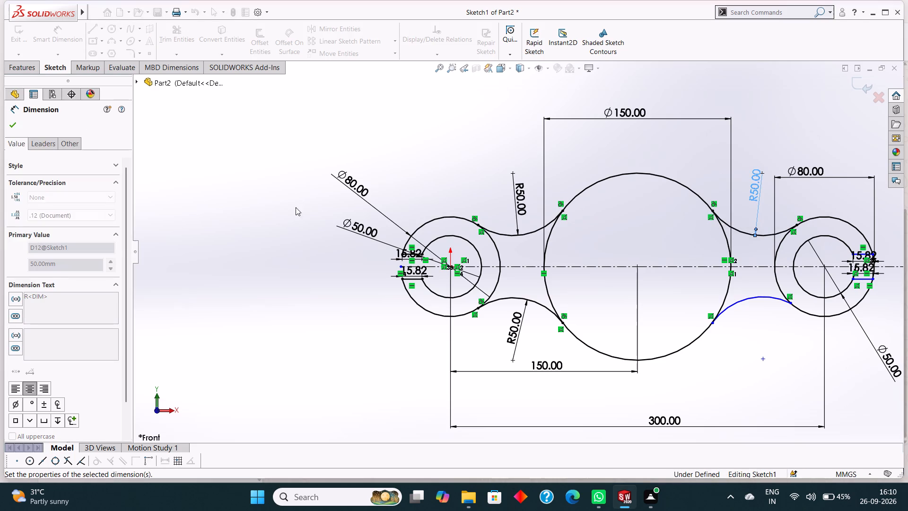
{"action": "left_click", "coordinate": [10, 123]}
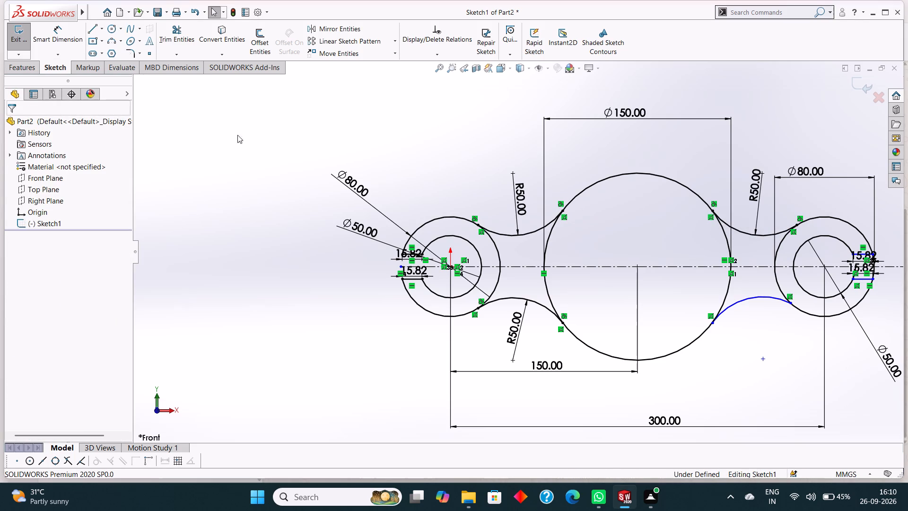
Dimension the radius of the lower-right connecting arc at 50 mm, placing the dimension below the arc.
{"action": "left_click", "coordinate": [56, 36]}
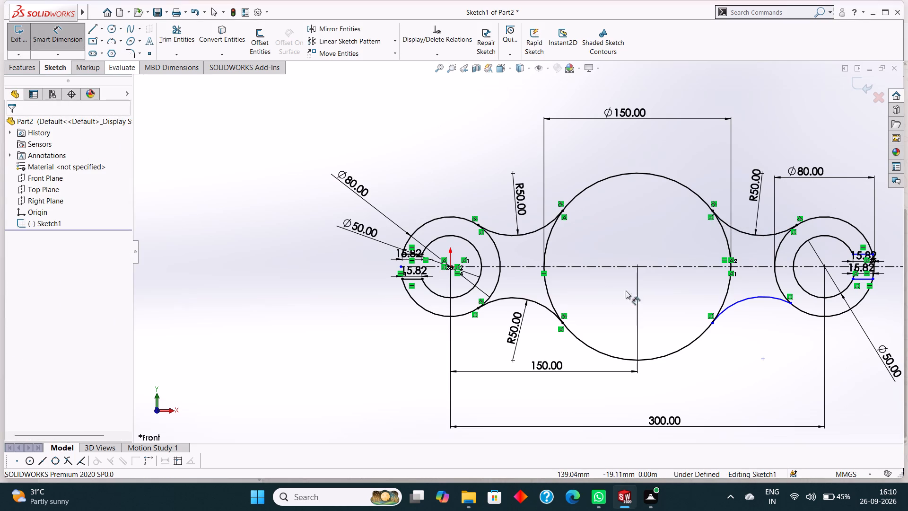
{"action": "left_click", "coordinate": [752, 299]}
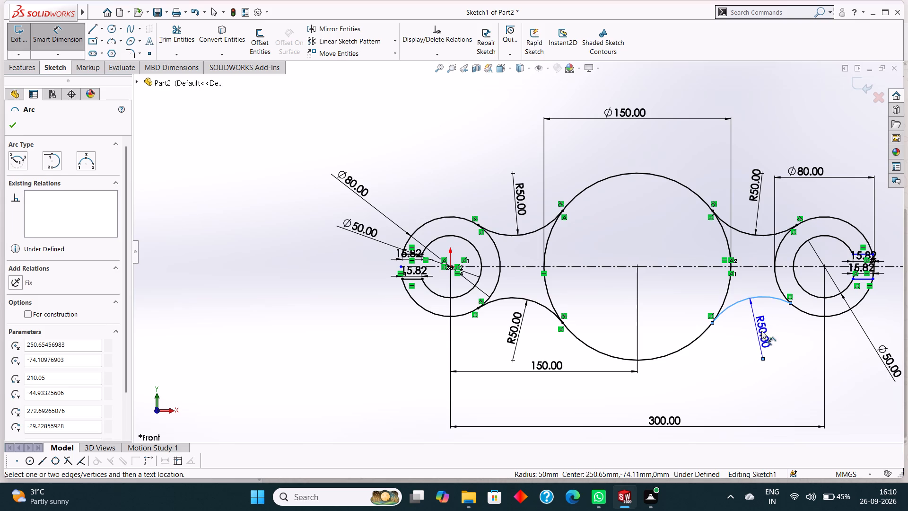
{"action": "left_click", "coordinate": [764, 327]}
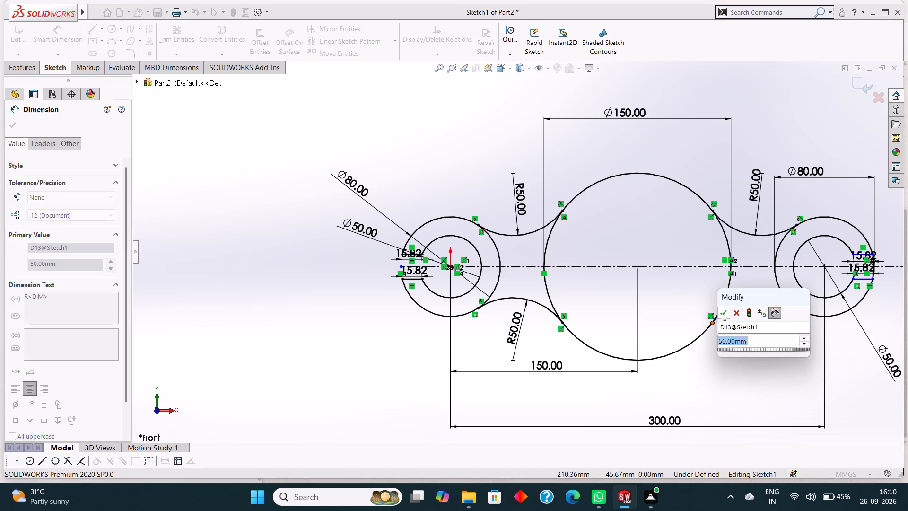
{"action": "left_click", "coordinate": [722, 312]}
{"action": "left_click", "coordinate": [8, 123]}
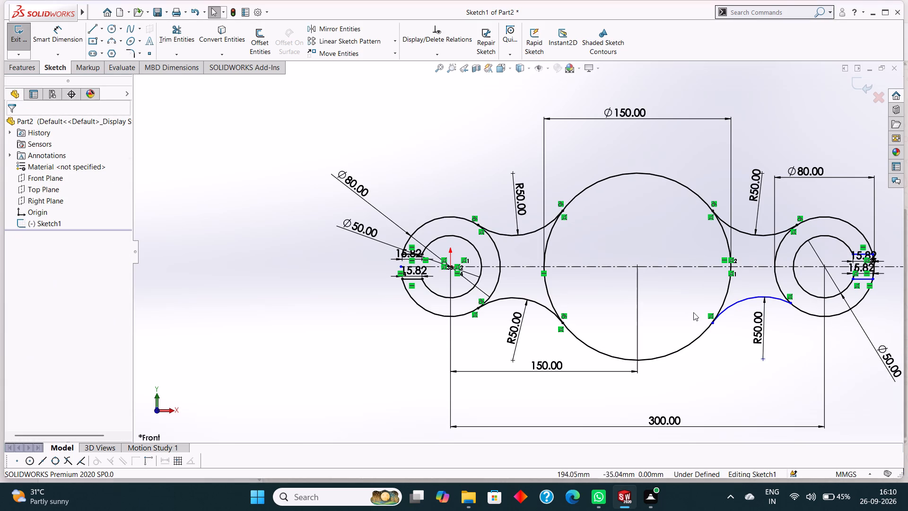
{"action": "key", "text": "Escape"}
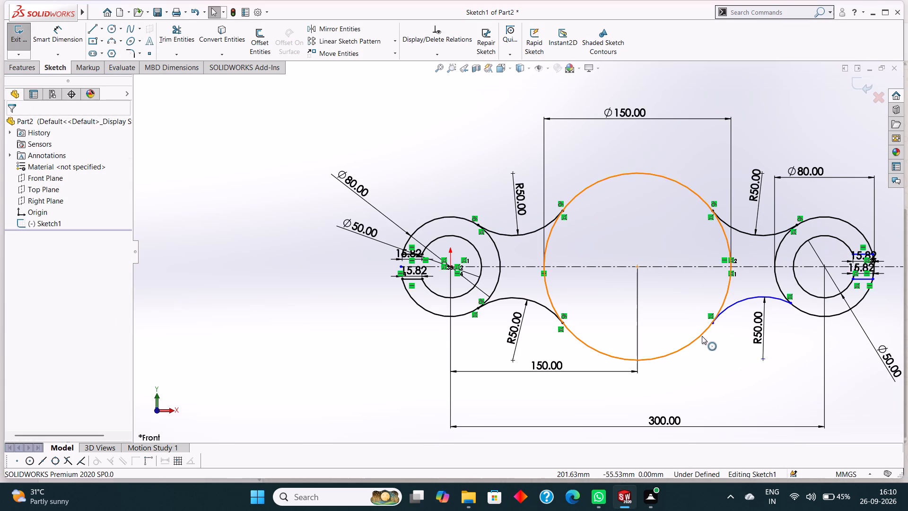
Make the lower-right connecting arc tangent to both the large middle circle and the right outer circle.
{"action": "left_click", "coordinate": [702, 336]}
{"action": "left_click", "coordinate": [742, 303], "text": "ctrl"}
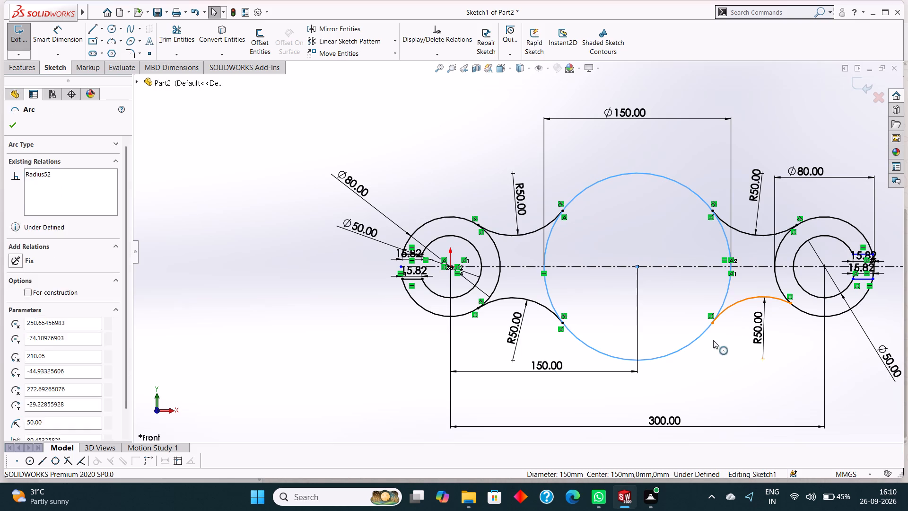
{"action": "left_click", "coordinate": [31, 306]}
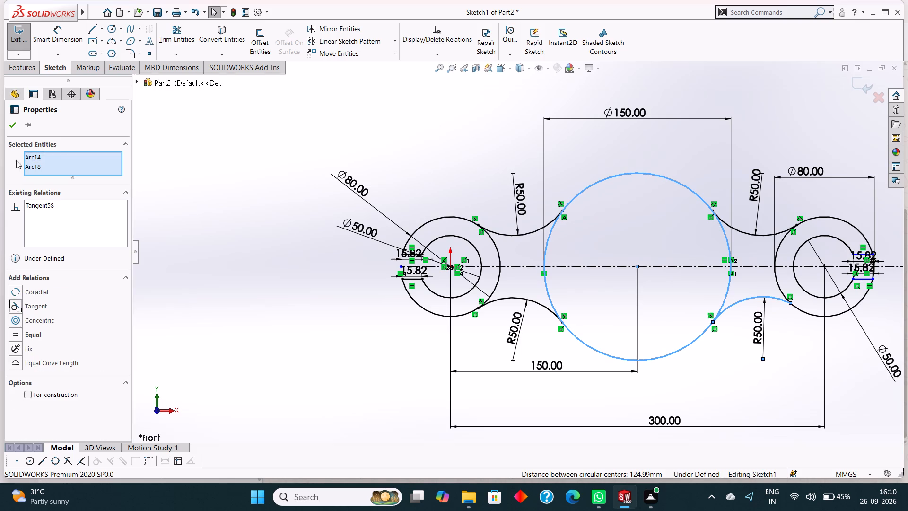
{"action": "left_click", "coordinate": [13, 123]}
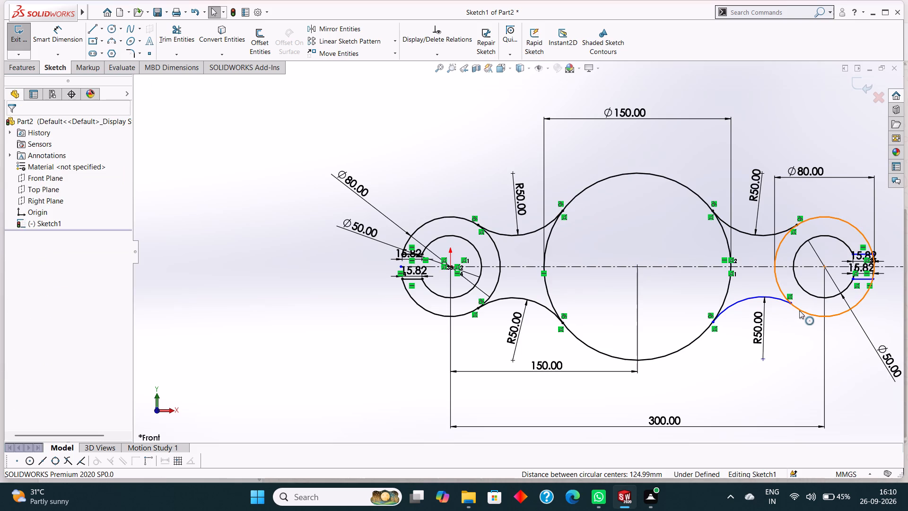
{"action": "left_click", "coordinate": [799, 310]}
{"action": "left_click", "coordinate": [773, 299], "text": "ctrl"}
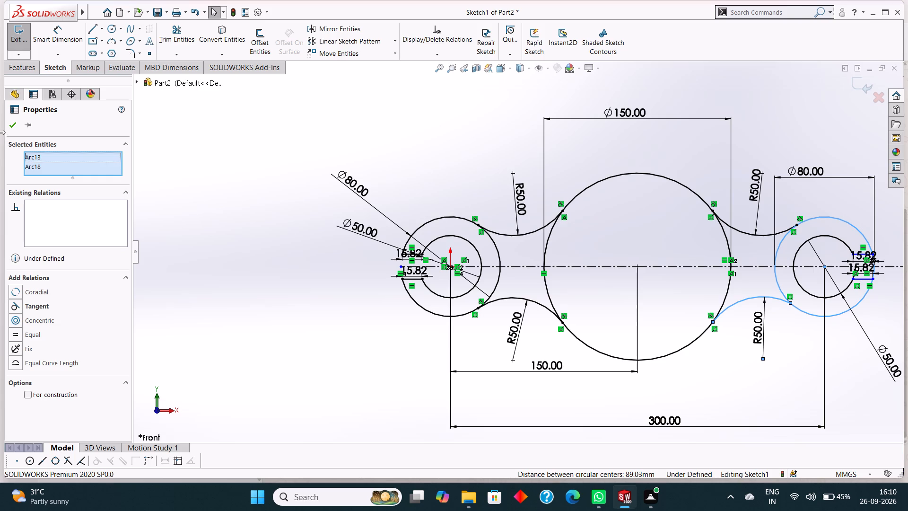
{"action": "left_click", "coordinate": [9, 124]}
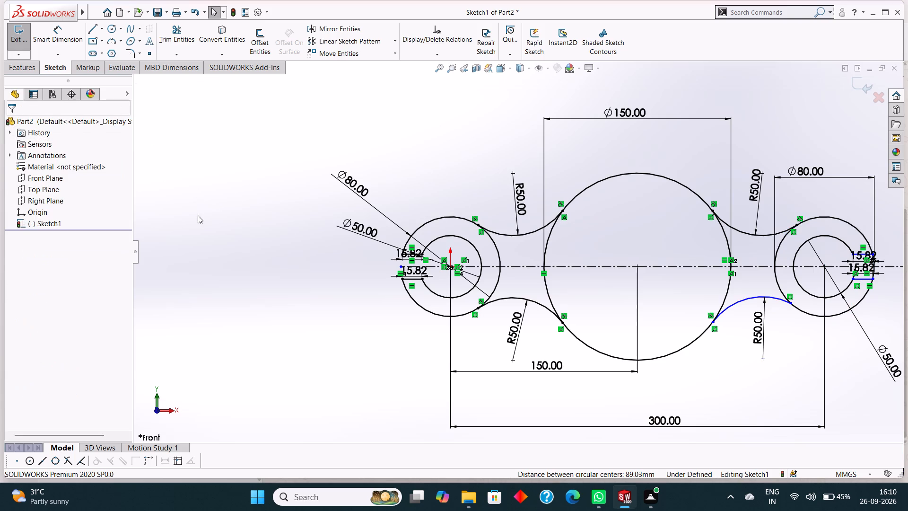
{"action": "left_click", "coordinate": [805, 310]}
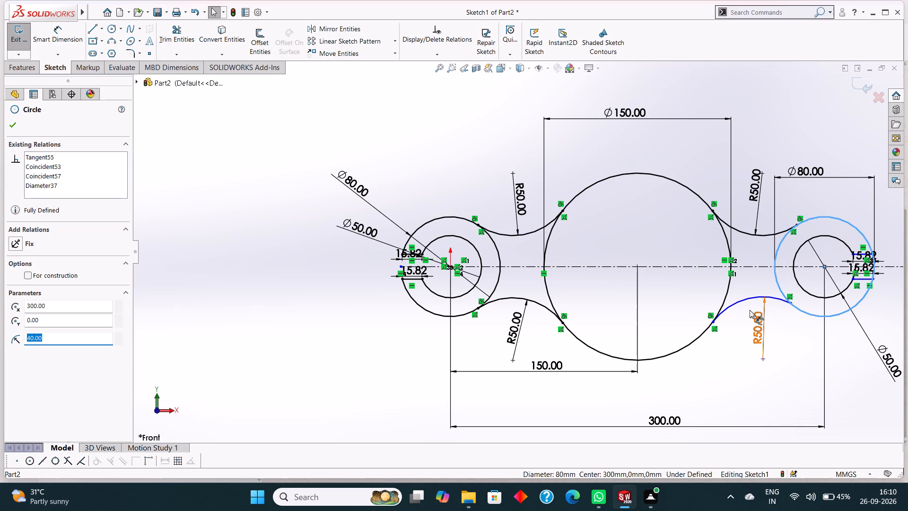
{"action": "left_click", "coordinate": [746, 300], "text": "ctrl"}
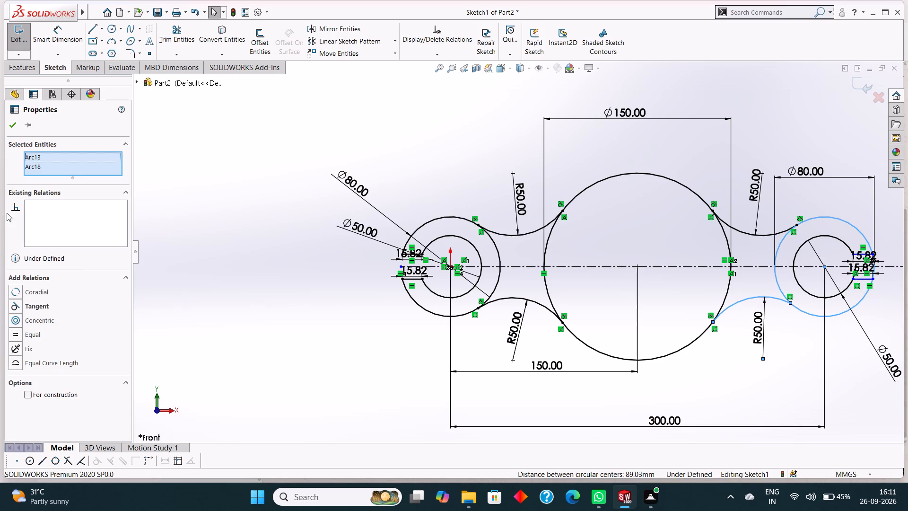
{"action": "left_click", "coordinate": [34, 303]}
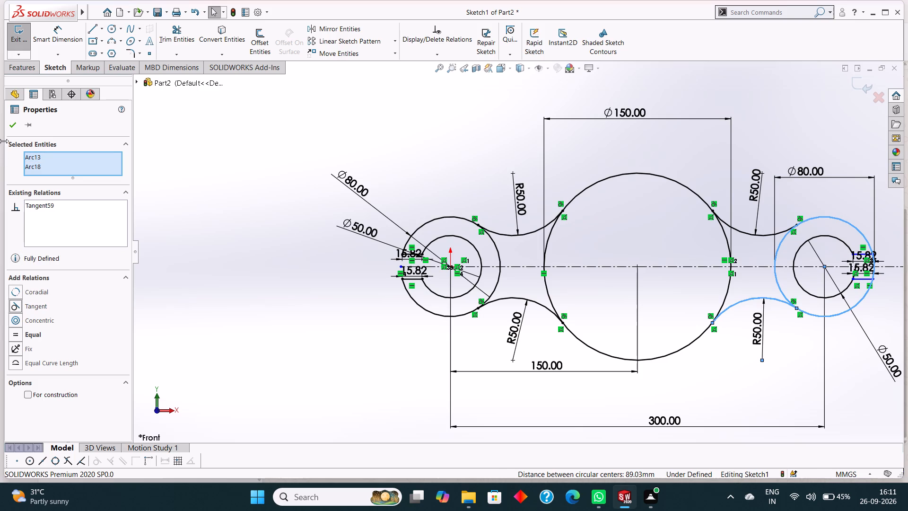
{"action": "left_click", "coordinate": [8, 127]}
Trim away the right outer circle's segments between the two horizontal slot lines, above and below the centreline.
{"action": "scroll", "coordinate": [773, 279], "scroll_direction": "down", "scroll_amount": 5}
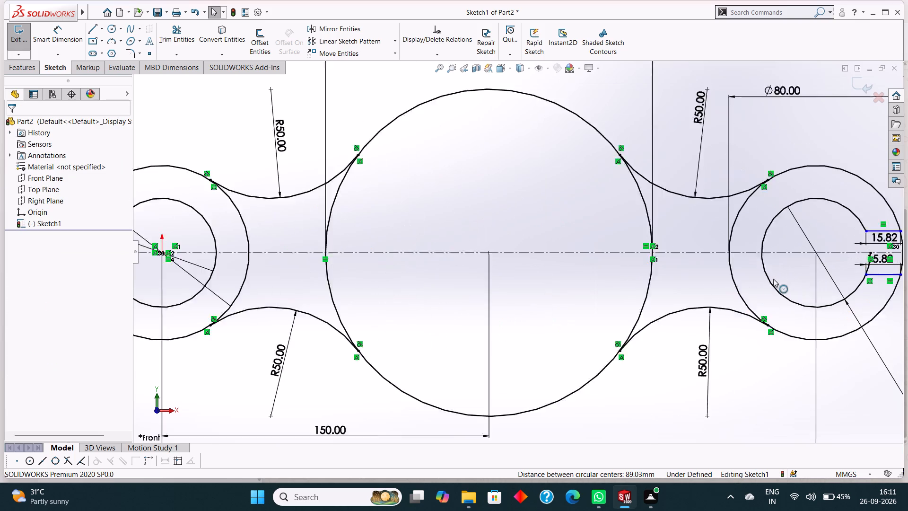
{"action": "scroll", "coordinate": [820, 223], "scroll_direction": "up", "scroll_amount": 5}
{"action": "scroll", "coordinate": [789, 233], "scroll_direction": "down", "scroll_amount": 5}
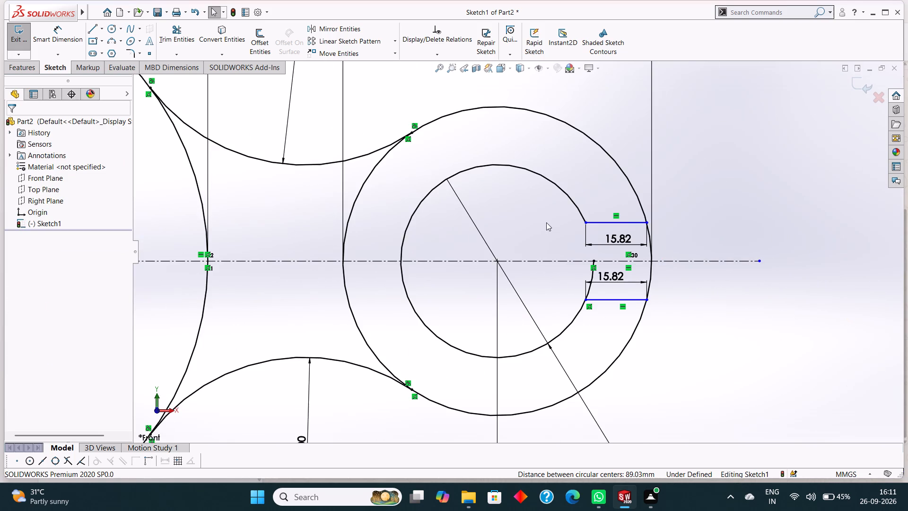
{"action": "scroll", "coordinate": [541, 223], "scroll_direction": "down", "scroll_amount": 3}
{"action": "scroll", "coordinate": [588, 246], "scroll_direction": "up", "scroll_amount": 3}
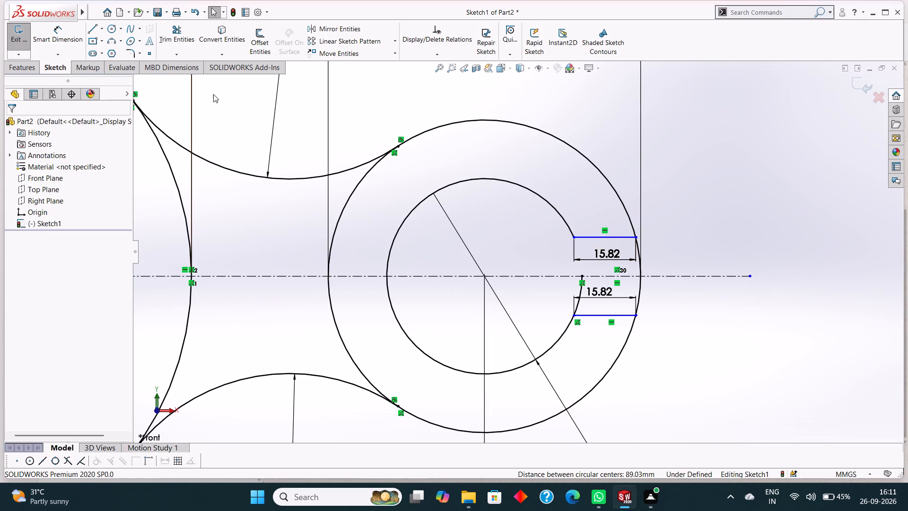
{"action": "left_click", "coordinate": [179, 40]}
{"action": "scroll", "coordinate": [654, 273], "scroll_direction": "down", "scroll_amount": 6}
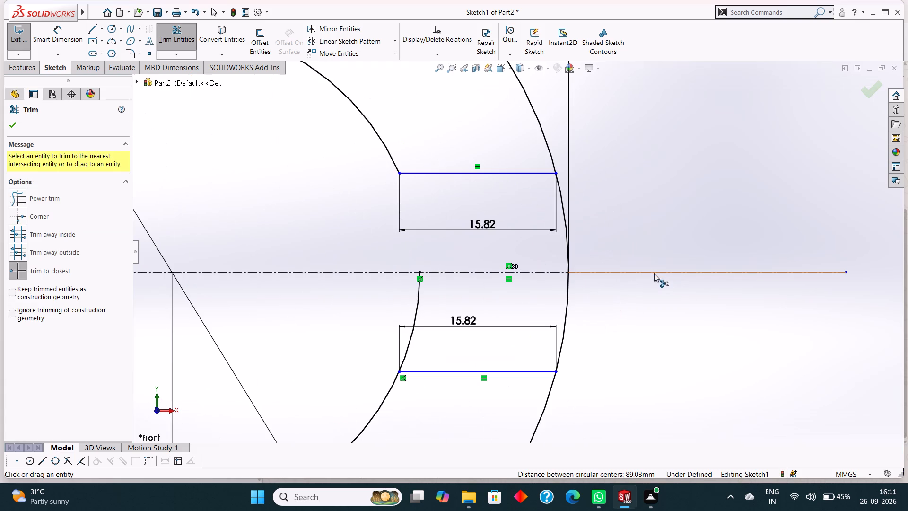
{"action": "left_click", "coordinate": [567, 259]}
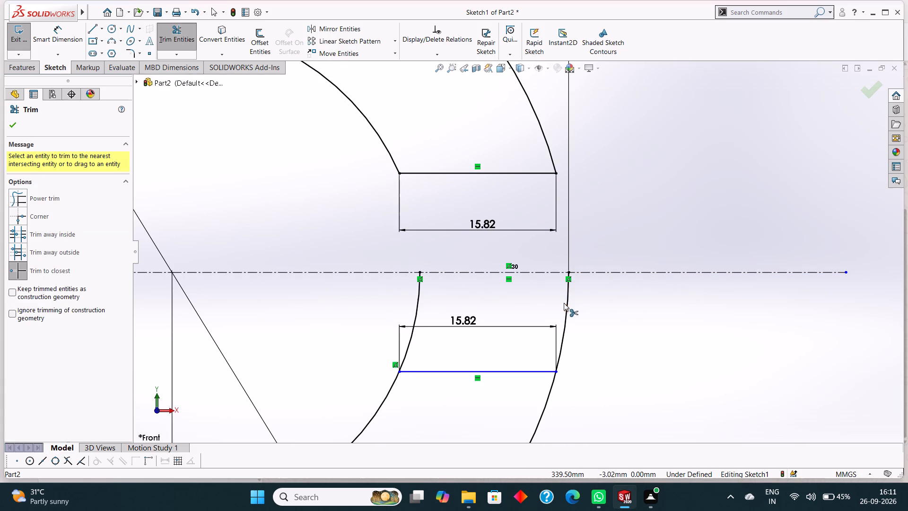
{"action": "left_click", "coordinate": [568, 312]}
Trim away the middle circle's right-hand portion between the upper-right and lower-right connecting arcs.
{"action": "scroll", "coordinate": [580, 319], "scroll_direction": "up", "scroll_amount": 5}
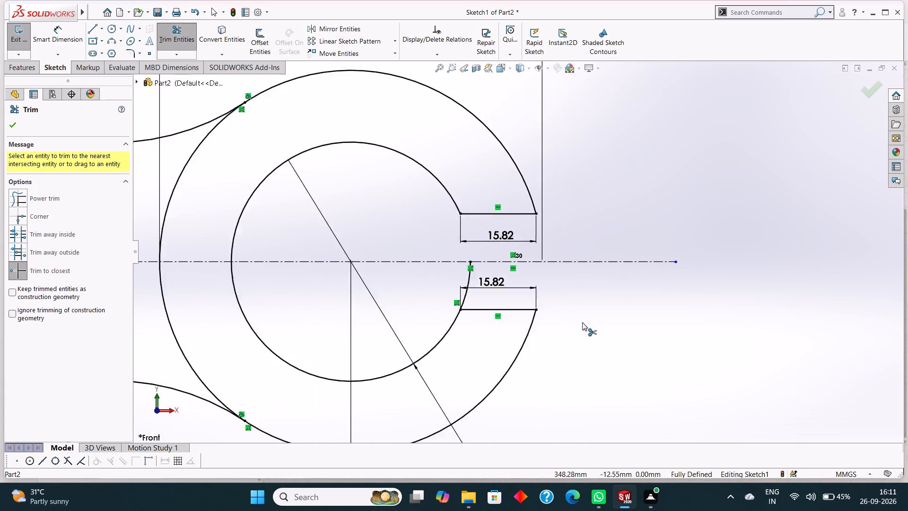
{"action": "scroll", "coordinate": [582, 322], "scroll_direction": "up", "scroll_amount": 1}
{"action": "scroll", "coordinate": [419, 327], "scroll_direction": "up", "scroll_amount": 8}
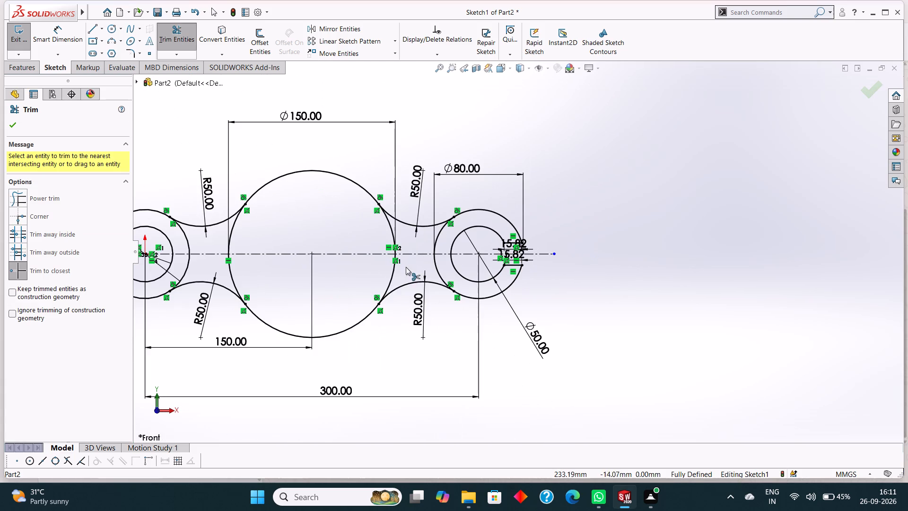
{"action": "scroll", "coordinate": [394, 250], "scroll_direction": "down", "scroll_amount": 5}
{"action": "scroll", "coordinate": [644, 289], "scroll_direction": "down", "scroll_amount": 5}
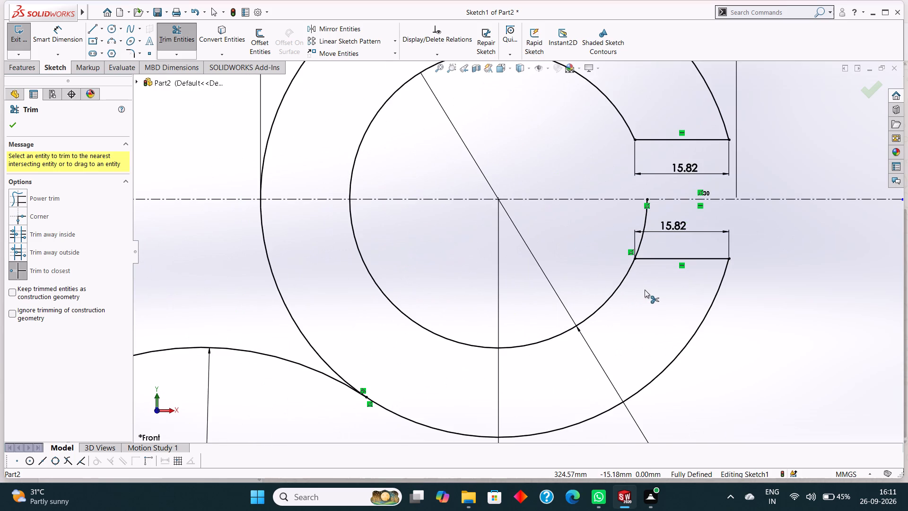
{"action": "scroll", "coordinate": [646, 290], "scroll_direction": "up", "scroll_amount": 5}
{"action": "scroll", "coordinate": [375, 305], "scroll_direction": "up", "scroll_amount": 5}
{"action": "scroll", "coordinate": [440, 296], "scroll_direction": "up", "scroll_amount": 4}
{"action": "scroll", "coordinate": [422, 233], "scroll_direction": "down", "scroll_amount": 5}
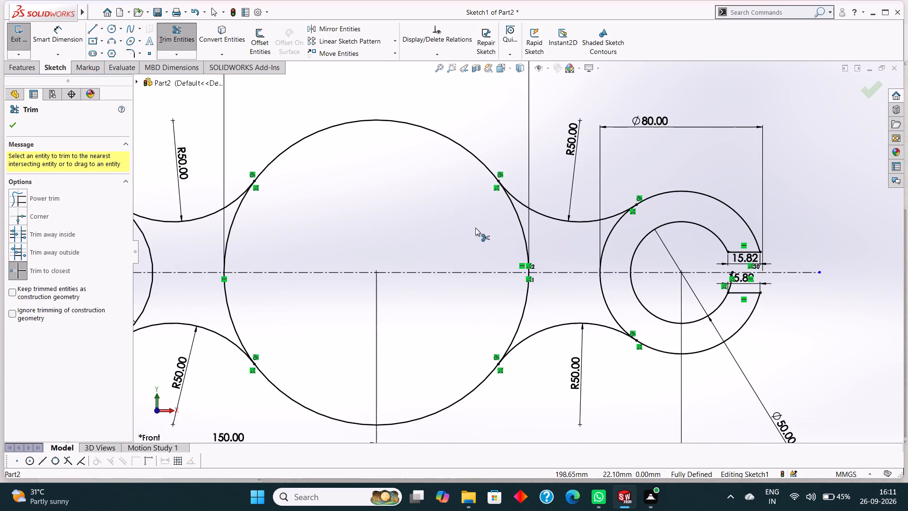
{"action": "scroll", "coordinate": [509, 229], "scroll_direction": "down", "scroll_amount": 2}
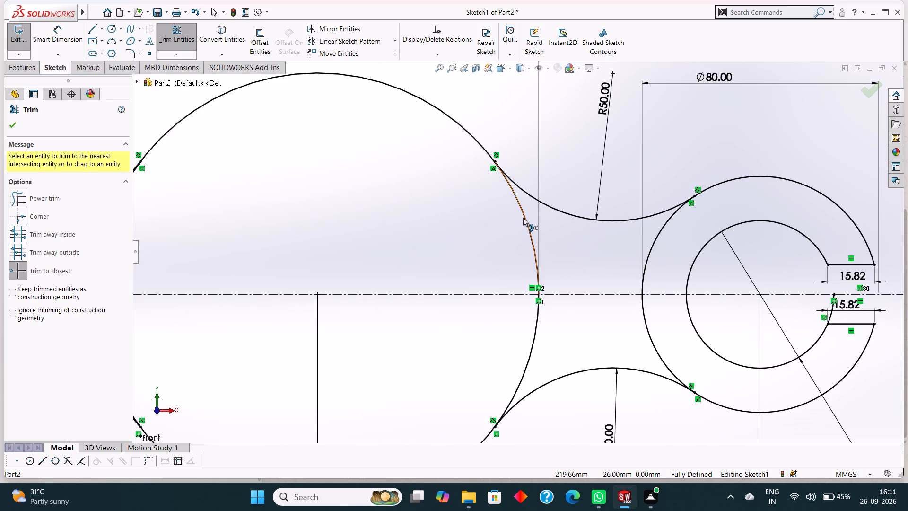
{"action": "left_click", "coordinate": [523, 218]}
{"action": "left_click", "coordinate": [535, 336]}
Trim away the middle circle's left-hand portion between the upper-left and lower-left connecting arcs.
{"action": "scroll", "coordinate": [535, 336], "scroll_direction": "up", "scroll_amount": 4}
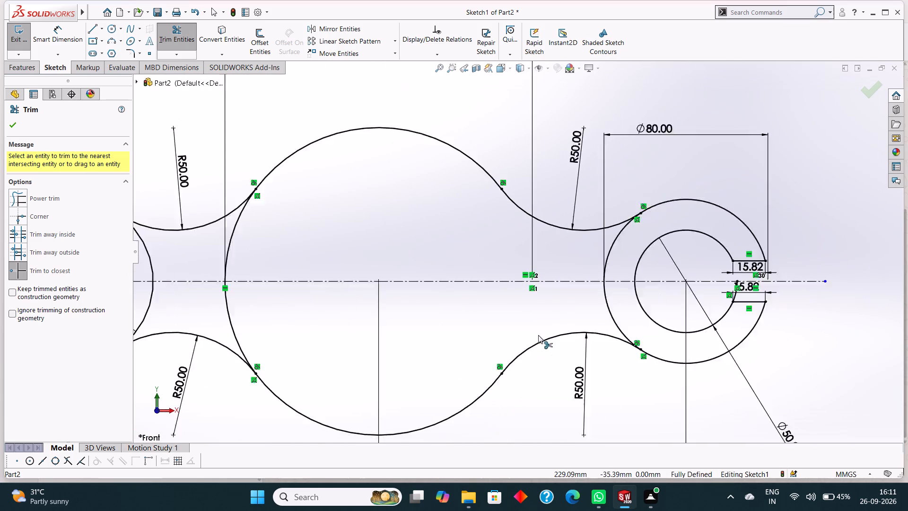
{"action": "scroll", "coordinate": [546, 335], "scroll_direction": "up", "scroll_amount": 9}
{"action": "scroll", "coordinate": [433, 251], "scroll_direction": "down", "scroll_amount": 6}
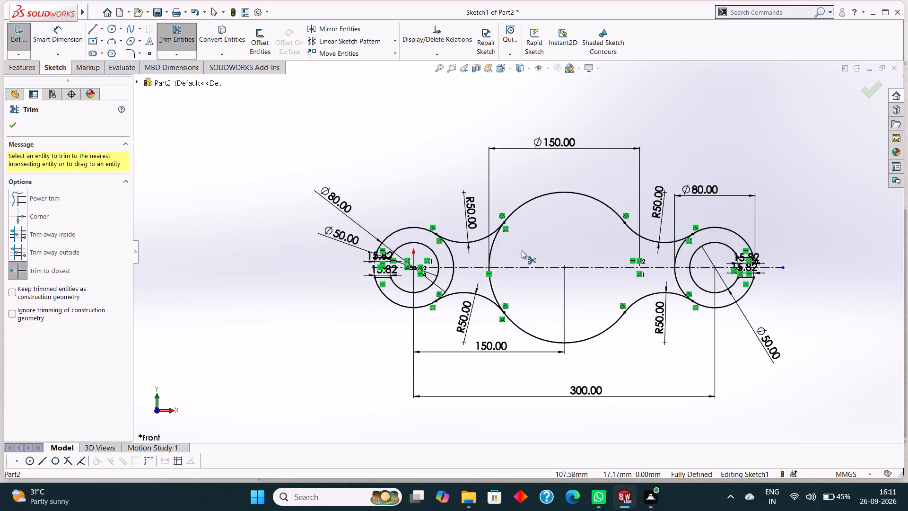
{"action": "scroll", "coordinate": [523, 250], "scroll_direction": "down", "scroll_amount": 5}
{"action": "left_click", "coordinate": [463, 220]}
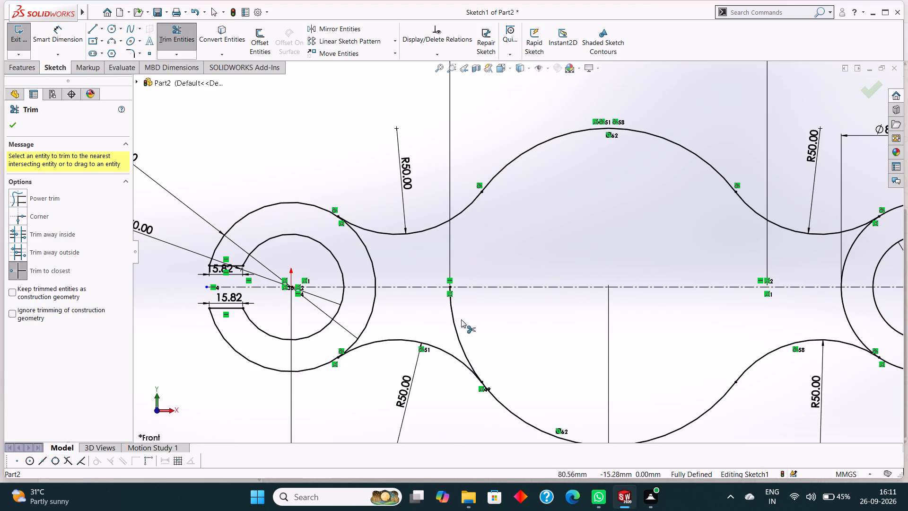
{"action": "left_click", "coordinate": [454, 321]}
Trim away the left outer circle's inward-facing portion between the upper-left and lower-left connecting arcs.
{"action": "scroll", "coordinate": [455, 321], "scroll_direction": "up", "scroll_amount": 7}
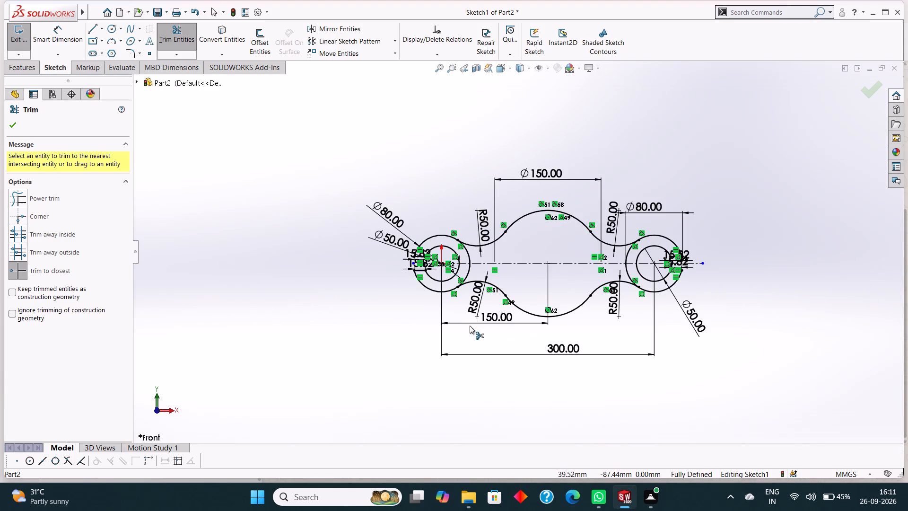
{"action": "scroll", "coordinate": [466, 263], "scroll_direction": "down", "scroll_amount": 5}
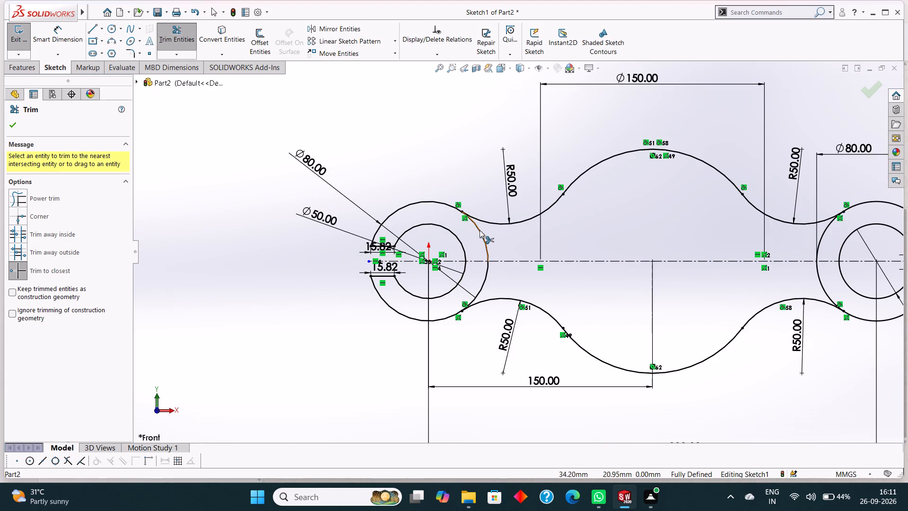
{"action": "left_click", "coordinate": [480, 230]}
{"action": "left_click", "coordinate": [484, 279]}
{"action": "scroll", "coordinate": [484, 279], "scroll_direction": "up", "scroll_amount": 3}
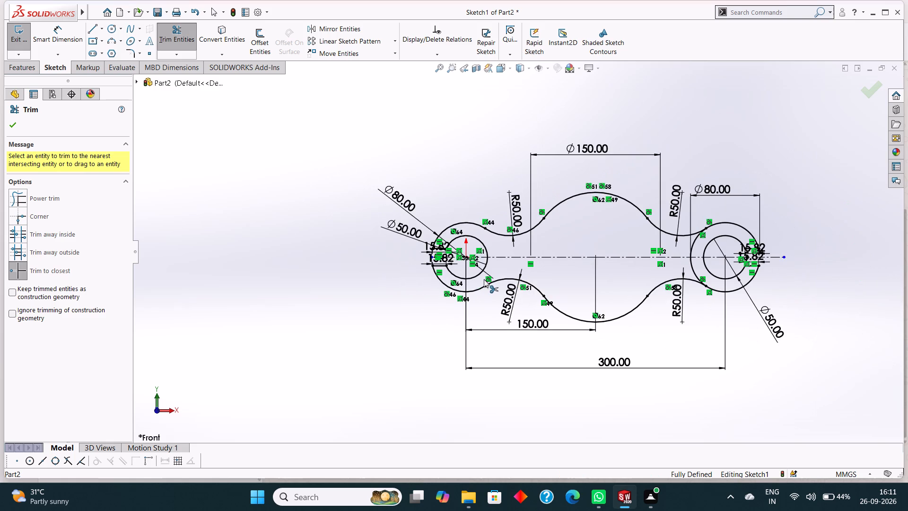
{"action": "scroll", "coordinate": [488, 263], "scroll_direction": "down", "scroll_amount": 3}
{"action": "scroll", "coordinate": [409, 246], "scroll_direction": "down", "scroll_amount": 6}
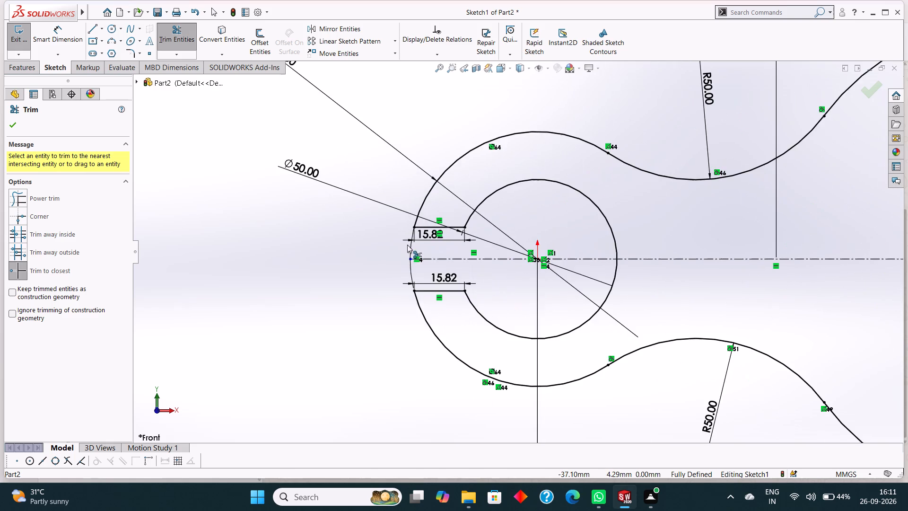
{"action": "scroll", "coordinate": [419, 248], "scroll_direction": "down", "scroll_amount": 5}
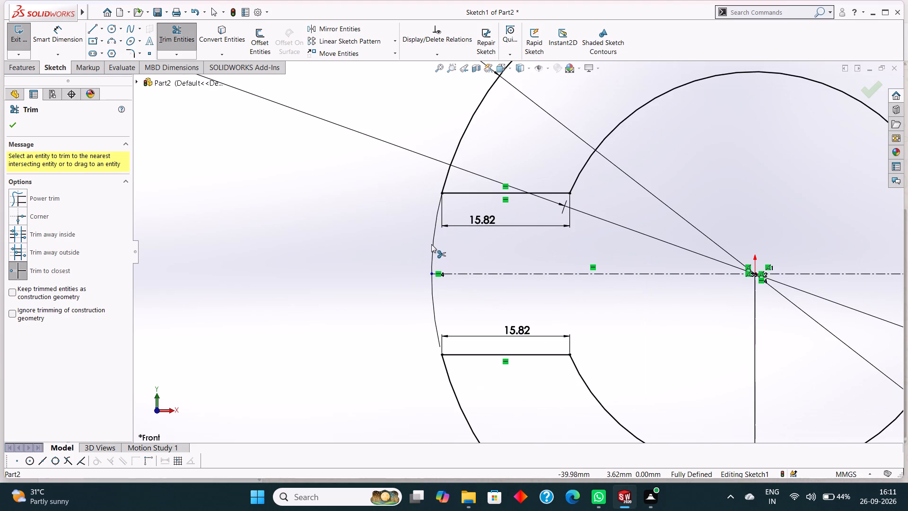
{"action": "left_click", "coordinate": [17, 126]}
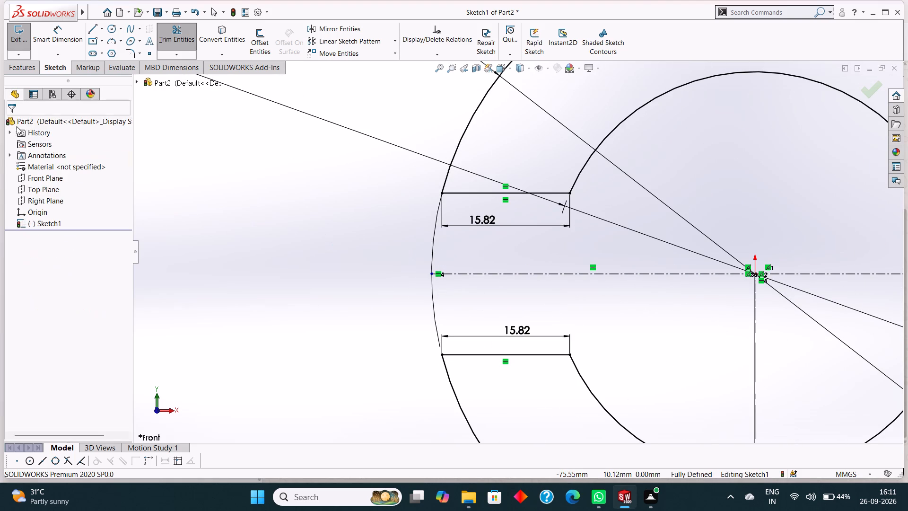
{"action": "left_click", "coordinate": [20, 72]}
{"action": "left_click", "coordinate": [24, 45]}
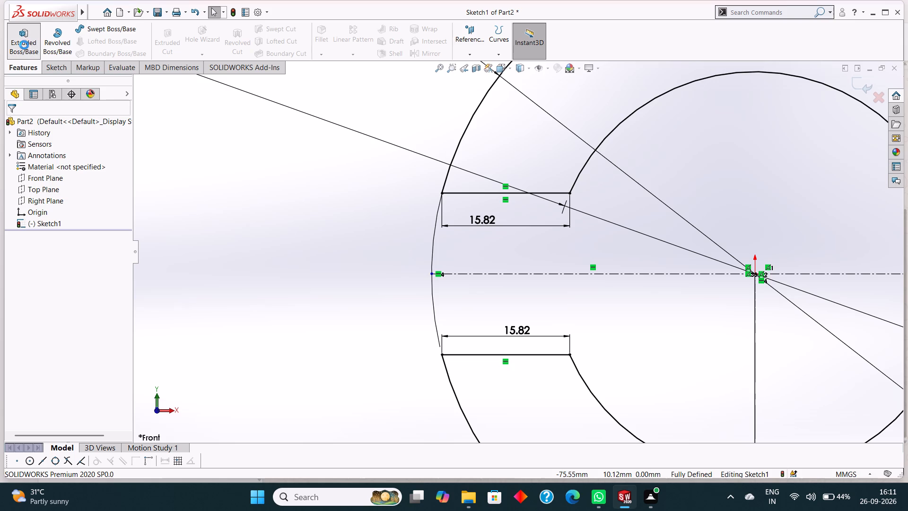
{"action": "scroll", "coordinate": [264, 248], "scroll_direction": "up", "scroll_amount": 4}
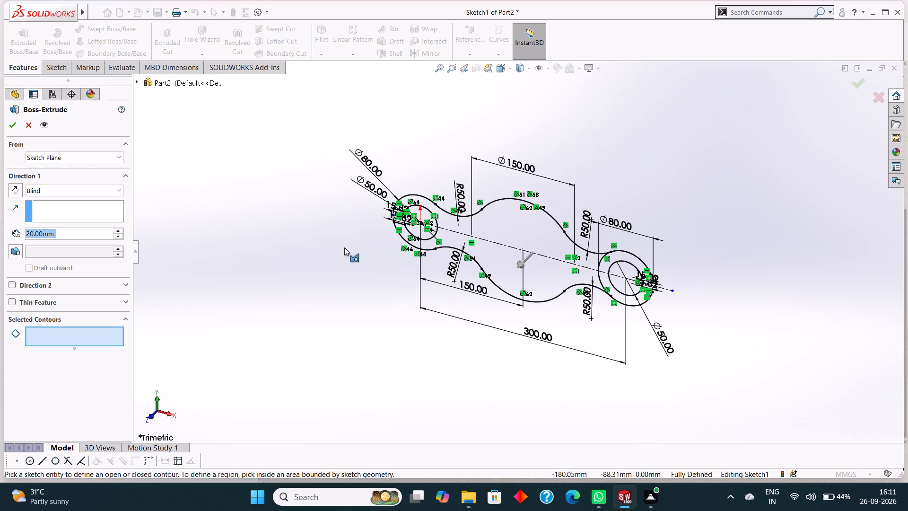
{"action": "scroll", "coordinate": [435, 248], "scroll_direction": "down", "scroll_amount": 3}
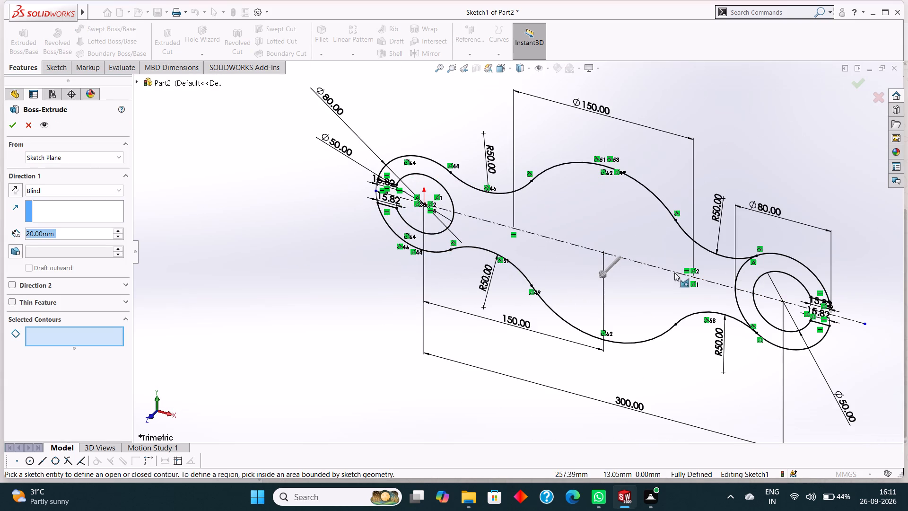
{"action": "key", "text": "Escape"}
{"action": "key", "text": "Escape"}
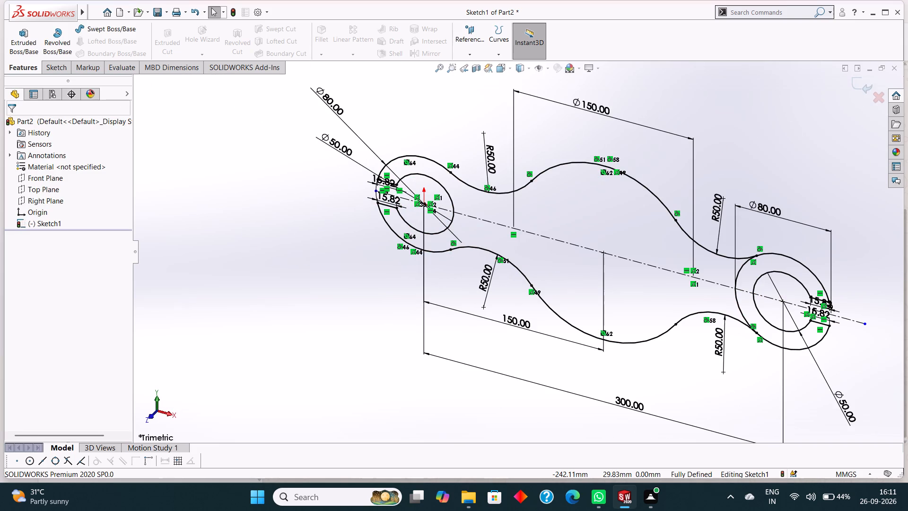
Trim away the right outer circle's inward-facing portions between the upper-right and lower-right connecting arcs.
{"action": "left_click", "coordinate": [53, 70]}
{"action": "left_click", "coordinate": [176, 38]}
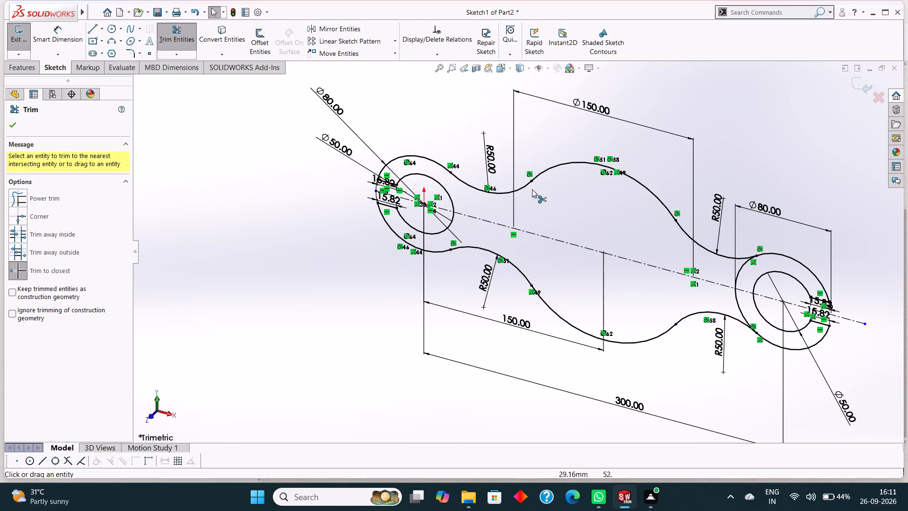
{"action": "scroll", "coordinate": [698, 306], "scroll_direction": "down", "scroll_amount": 2}
{"action": "left_click", "coordinate": [743, 242]}
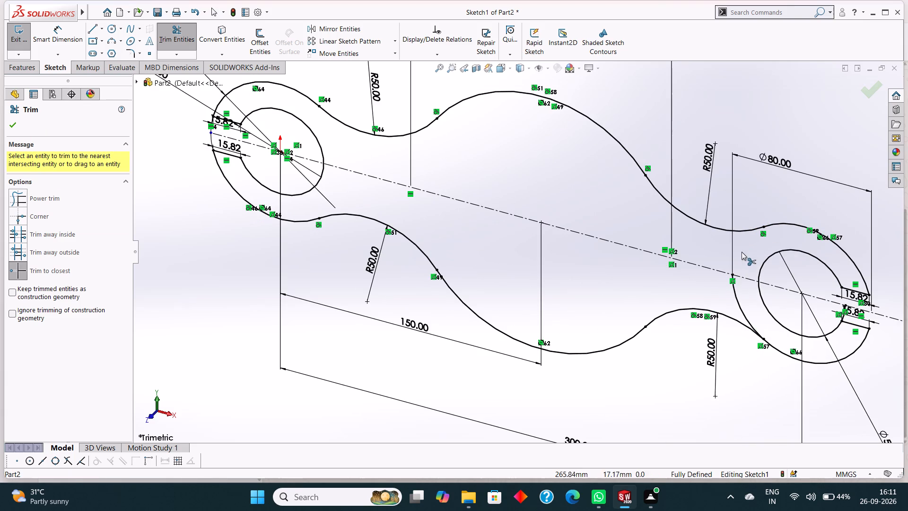
{"action": "left_click", "coordinate": [737, 300]}
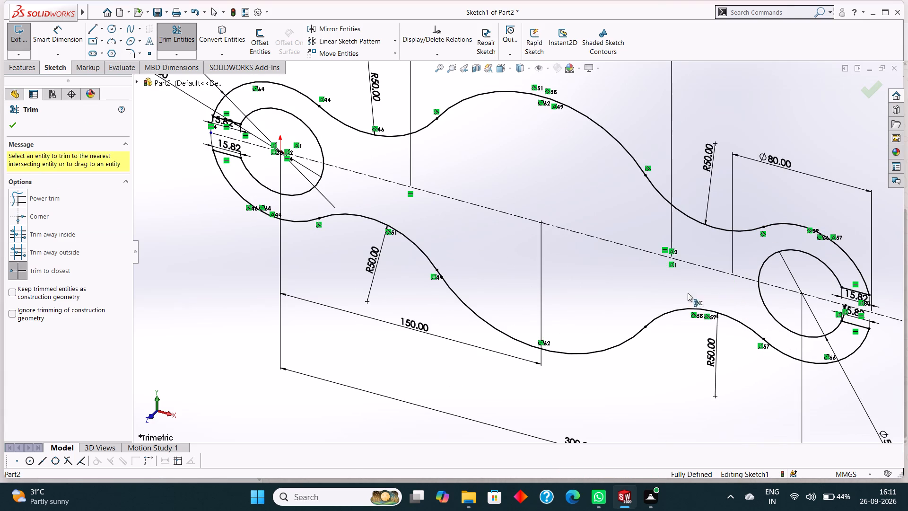
{"action": "left_click", "coordinate": [7, 127]}
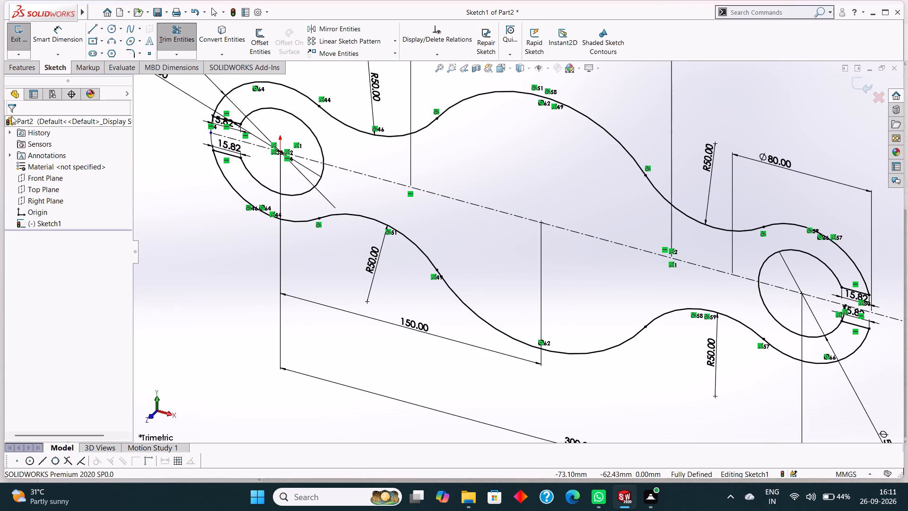
Extrude the link profile's closed region as a blind boss 20 mm deep.
{"action": "left_click", "coordinate": [17, 67]}
{"action": "left_click", "coordinate": [30, 43]}
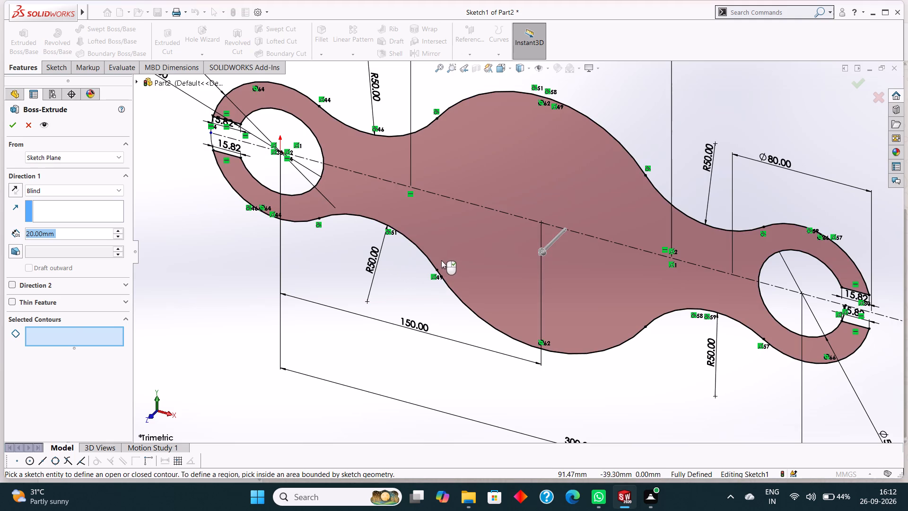
{"action": "left_click", "coordinate": [463, 246]}
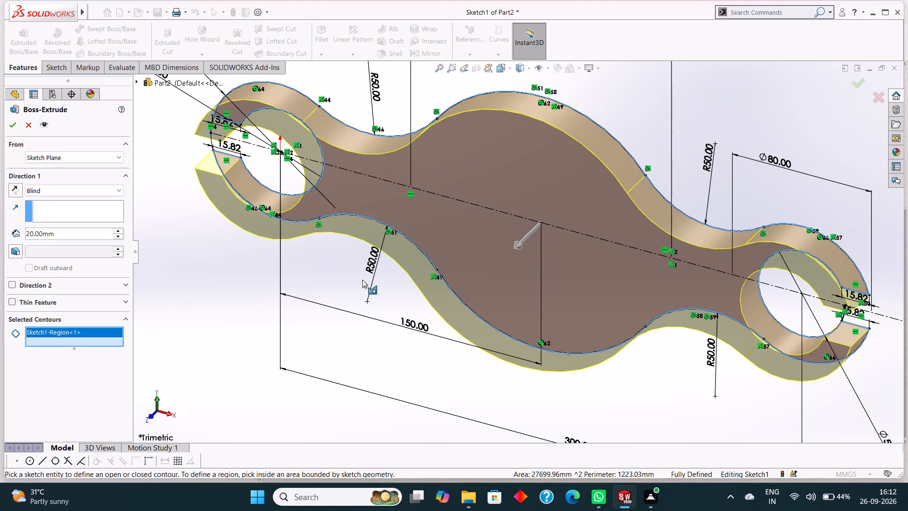
{"action": "left_click", "coordinate": [9, 124]}
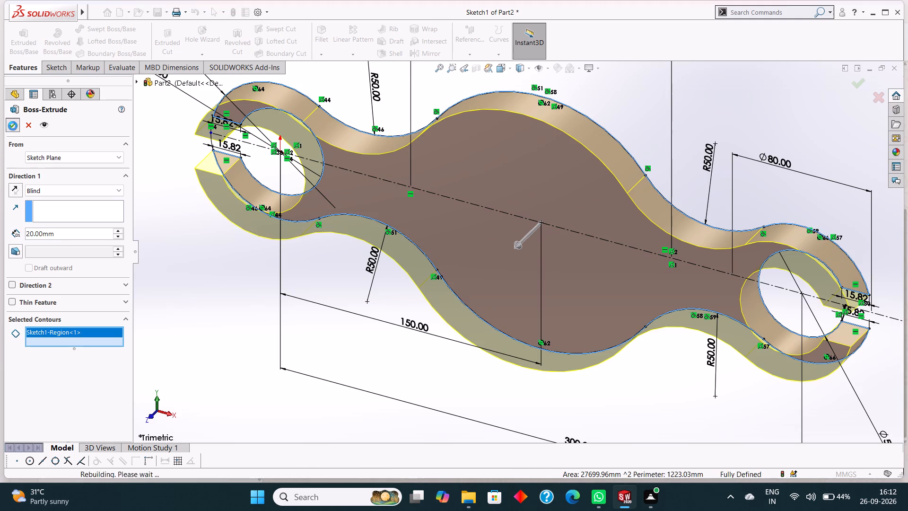
On the link's front face, sketch a circle about 117 mm in diameter, concentric with the central round portion.
{"action": "left_click", "coordinate": [507, 166]}
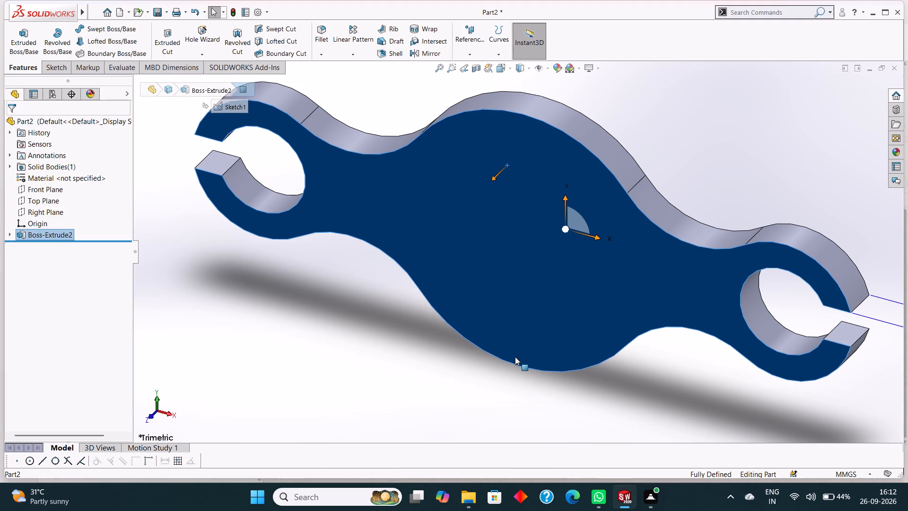
{"action": "key", "text": "ctrl+8"}
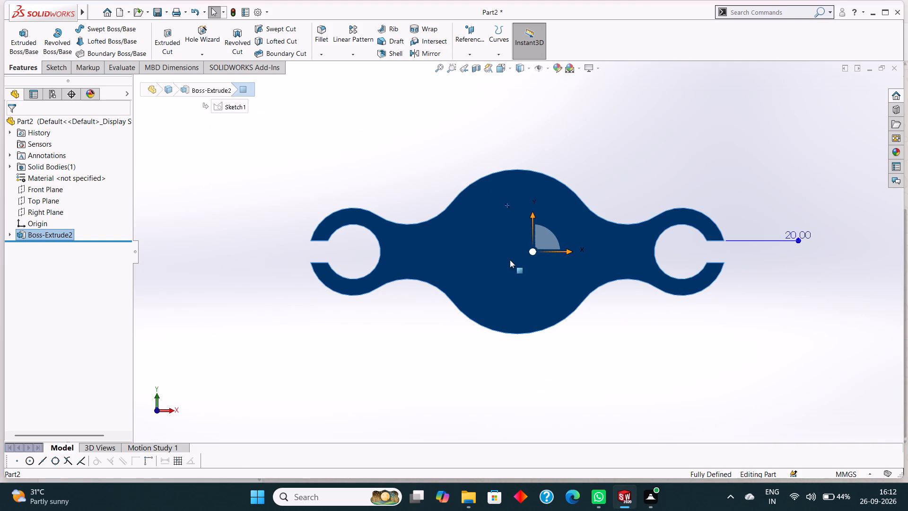
{"action": "right_click", "coordinate": [510, 260]}
{"action": "left_click", "coordinate": [534, 246]}
{"action": "key", "text": "Escape"}
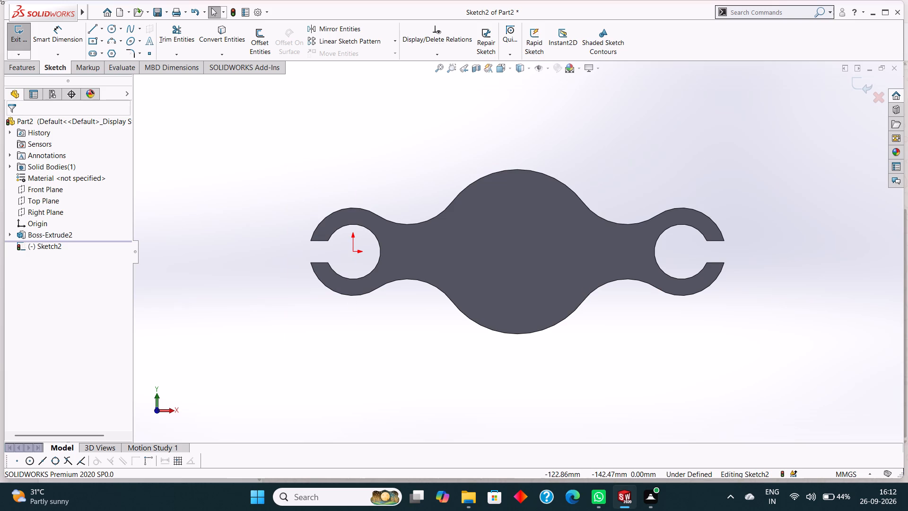
{"action": "left_click", "coordinate": [108, 29]}
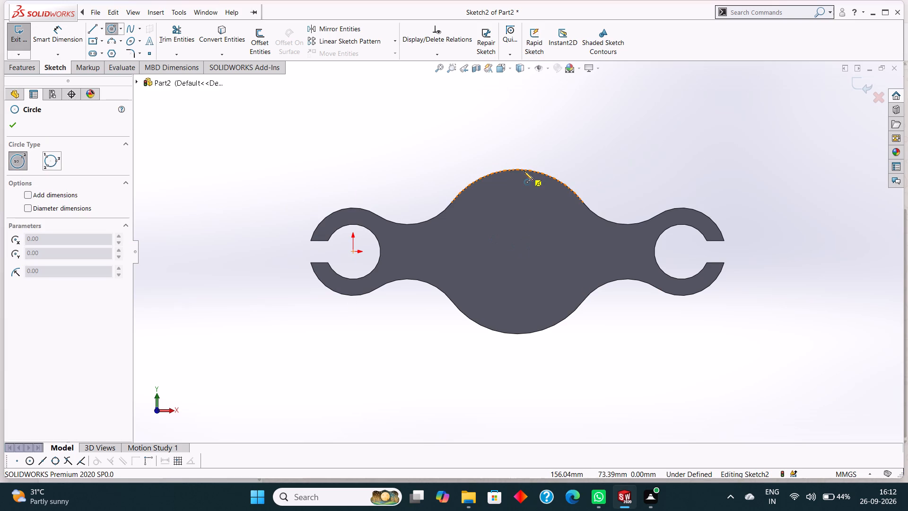
{"action": "left_click", "coordinate": [517, 252]}
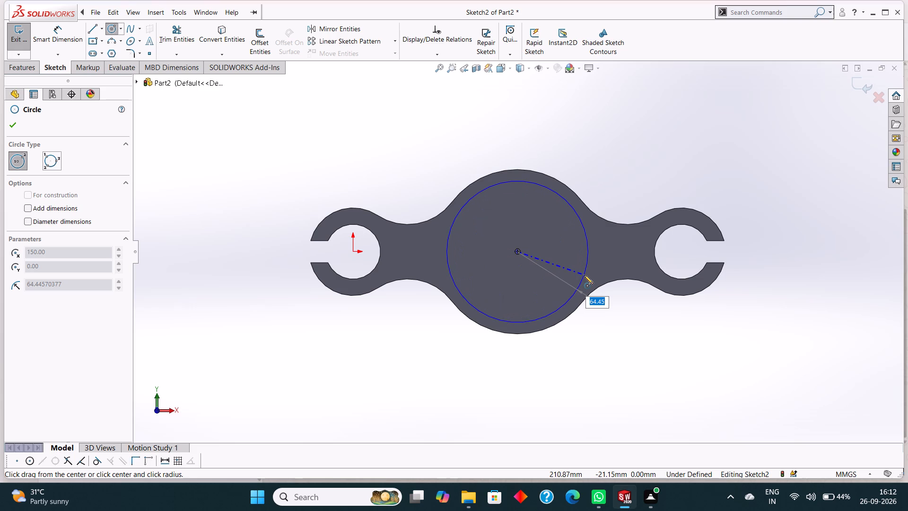
{"action": "left_click", "coordinate": [580, 267]}
{"action": "left_click", "coordinate": [10, 123]}
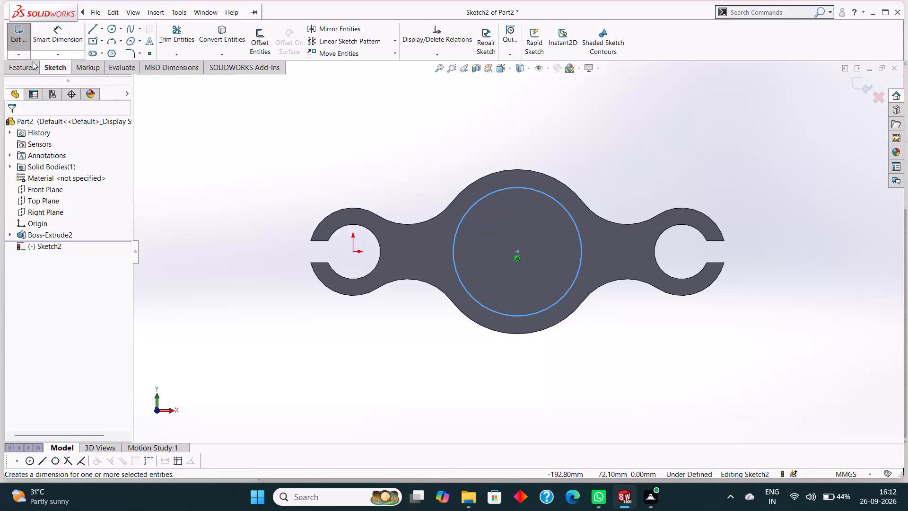
Dimension the central circle's diameter as 135.6 mm.
{"action": "left_click", "coordinate": [21, 70]}
{"action": "left_click", "coordinate": [51, 66]}
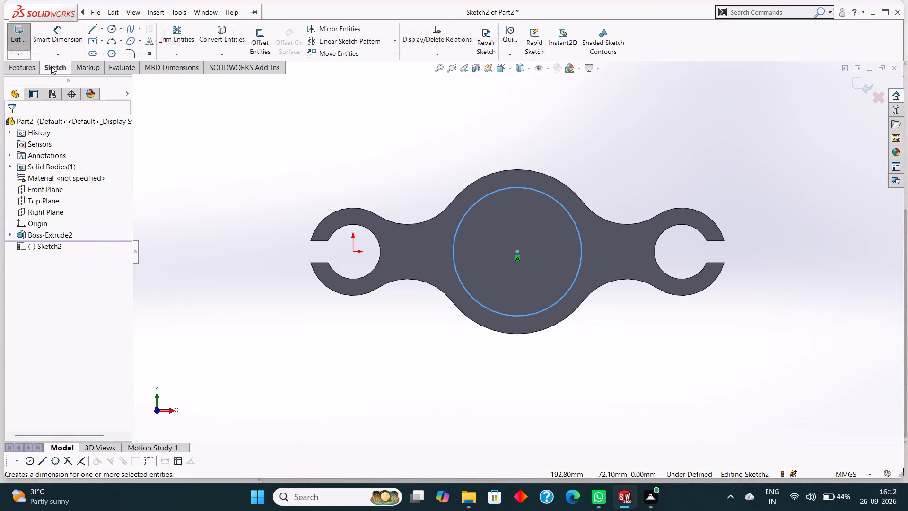
{"action": "left_click", "coordinate": [48, 31]}
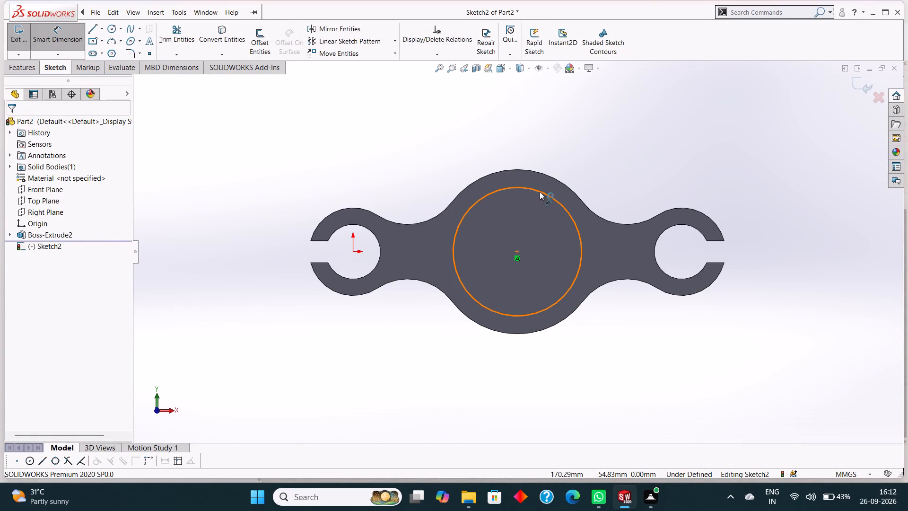
{"action": "left_click", "coordinate": [539, 191]}
{"action": "left_click", "coordinate": [612, 149]}
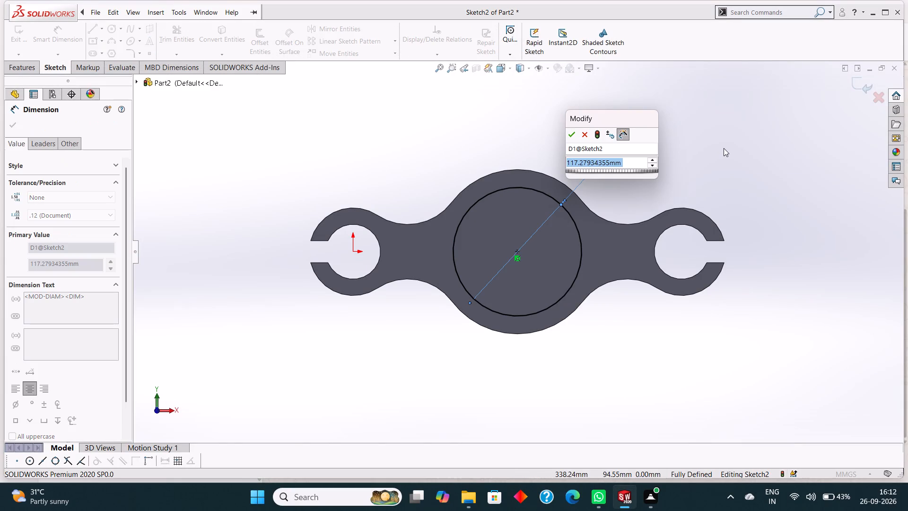
{"action": "type", "text": "135."}
{"action": "key", "text": "6"}
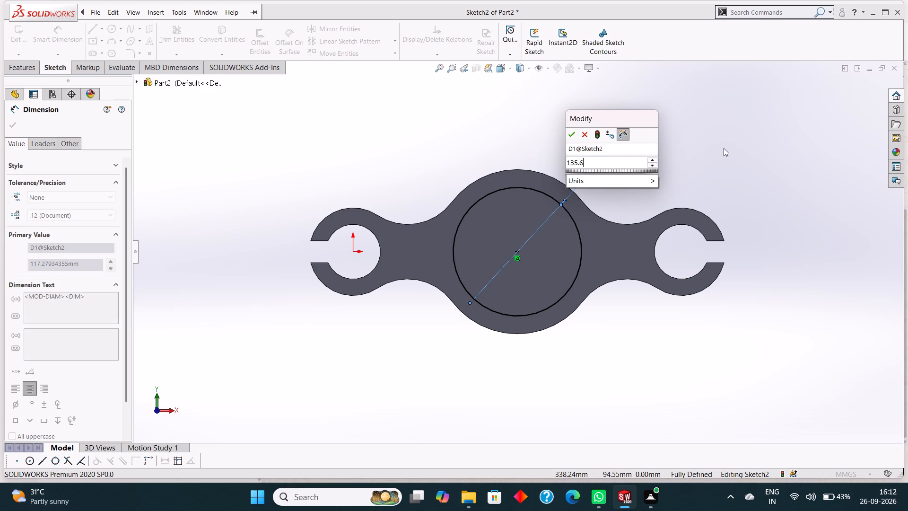
{"action": "key", "text": "Return"}
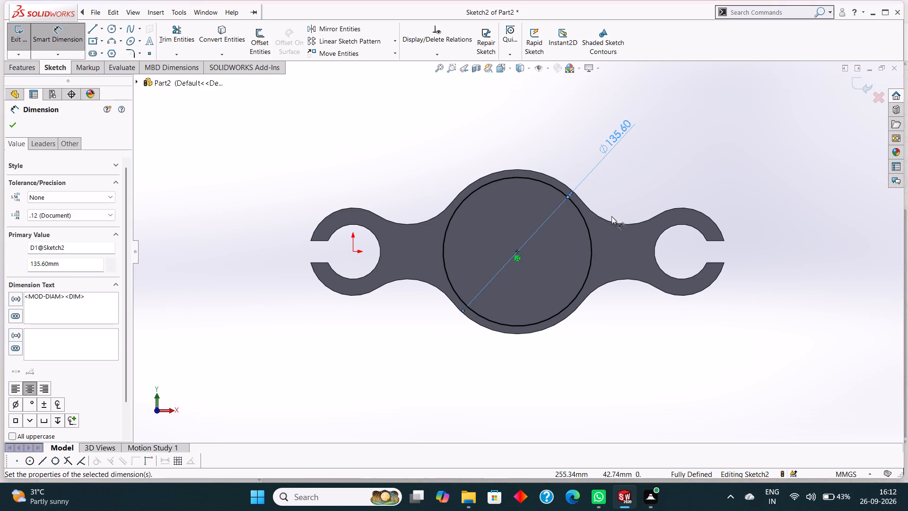
{"action": "left_click", "coordinate": [14, 124]}
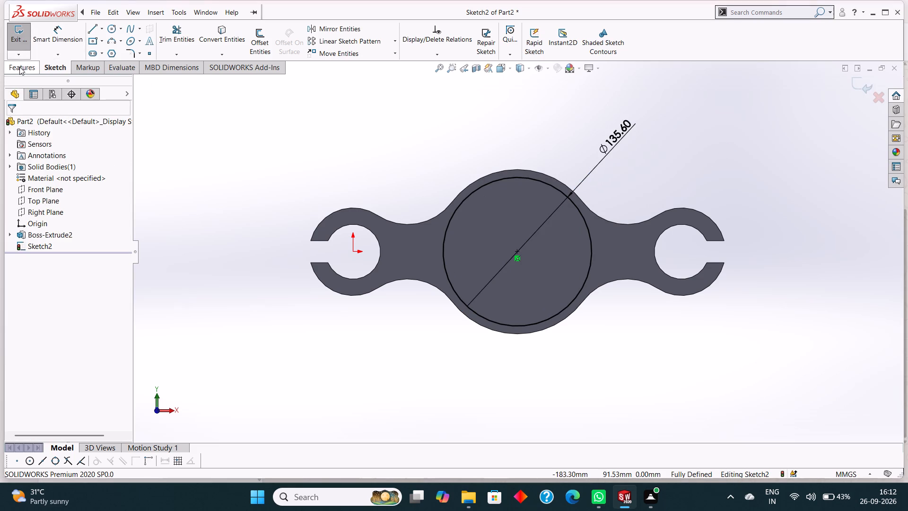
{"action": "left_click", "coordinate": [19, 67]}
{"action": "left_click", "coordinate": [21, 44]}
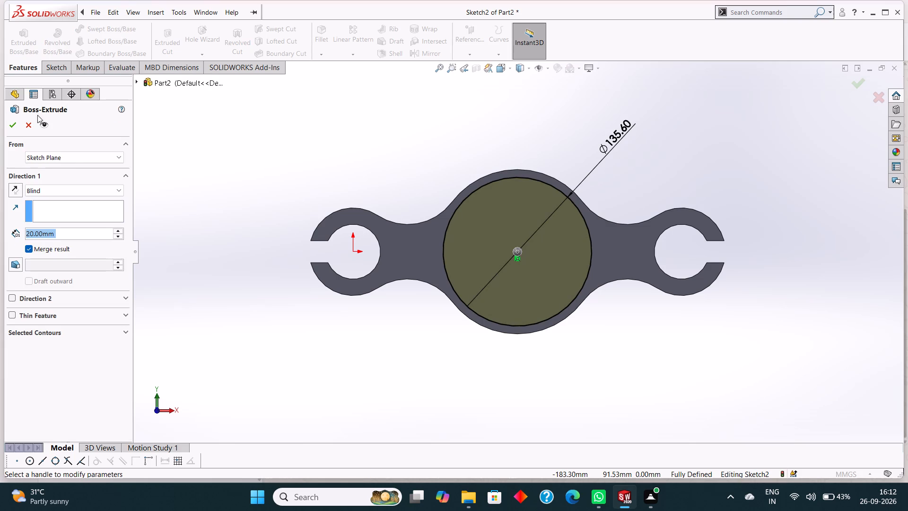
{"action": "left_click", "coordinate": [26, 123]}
Extrude-cut the 135.6 mm circle Through All to open up the link's centre.
{"action": "left_click", "coordinate": [163, 38]}
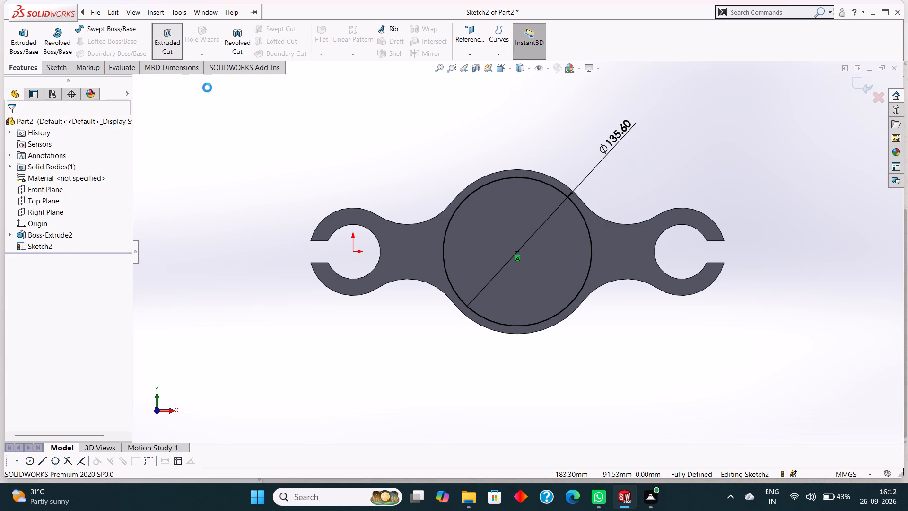
{"action": "middle_click_drag", "start_coordinate": [297, 123], "coordinate": [313, 52]}
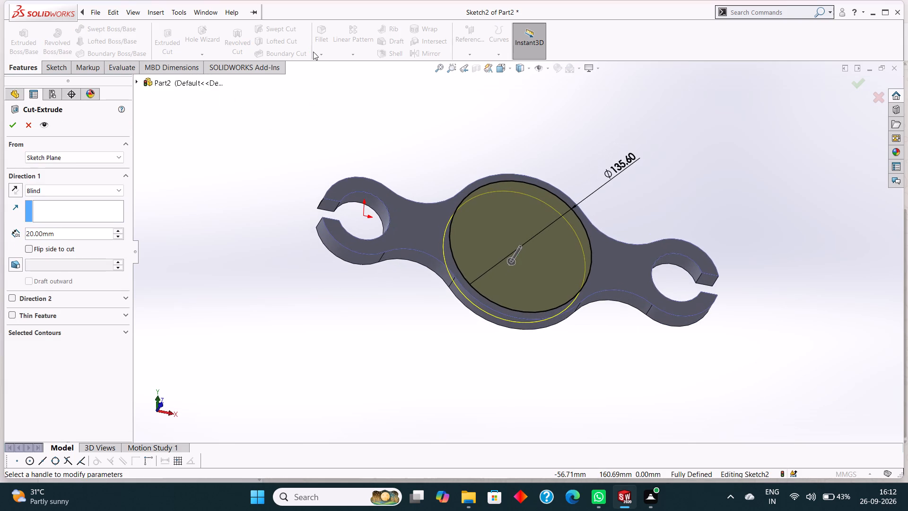
{"action": "left_click", "coordinate": [74, 188]}
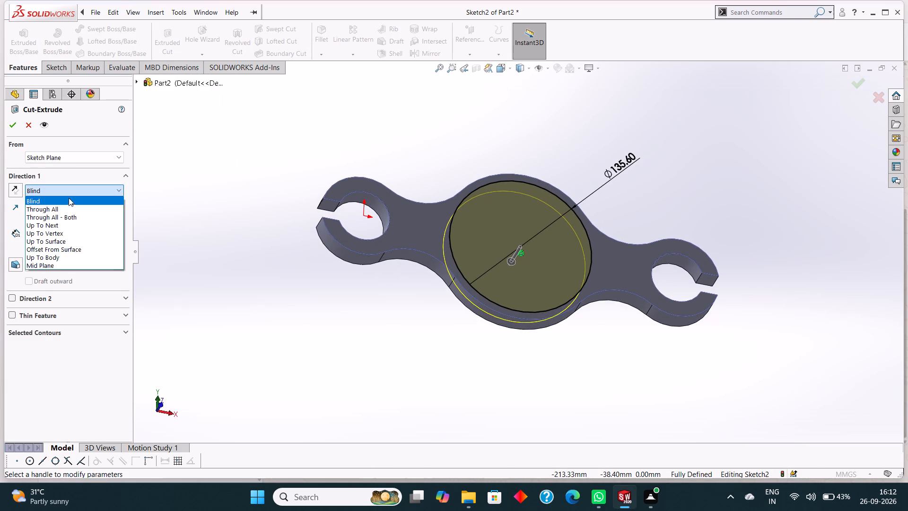
{"action": "left_click", "coordinate": [69, 209]}
{"action": "left_click", "coordinate": [15, 125]}
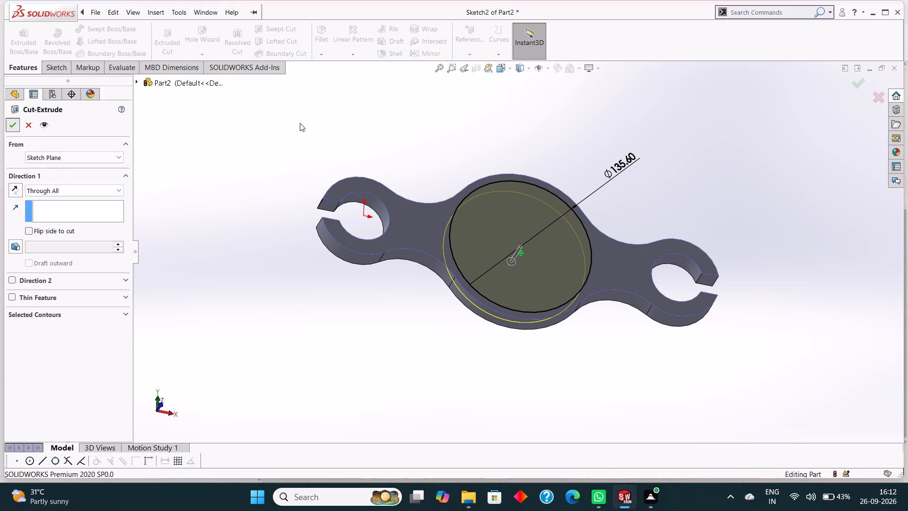
{"action": "left_click", "coordinate": [312, 110]}
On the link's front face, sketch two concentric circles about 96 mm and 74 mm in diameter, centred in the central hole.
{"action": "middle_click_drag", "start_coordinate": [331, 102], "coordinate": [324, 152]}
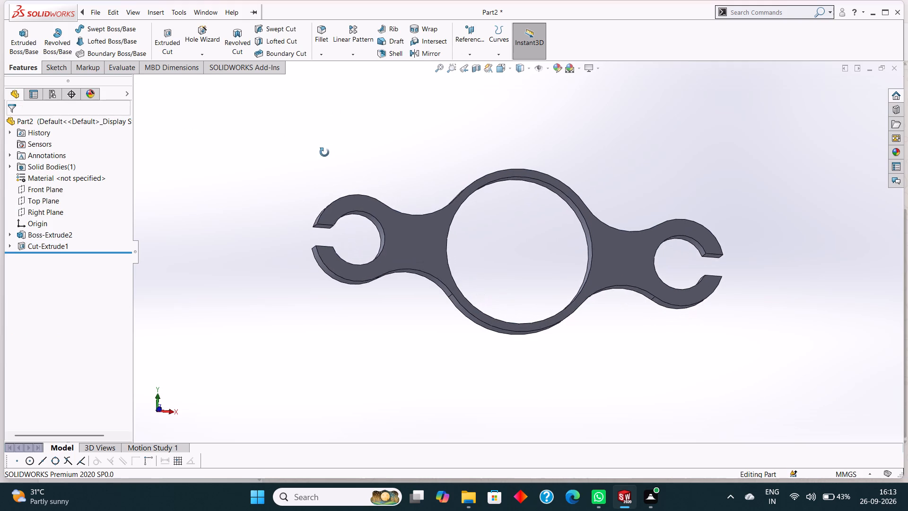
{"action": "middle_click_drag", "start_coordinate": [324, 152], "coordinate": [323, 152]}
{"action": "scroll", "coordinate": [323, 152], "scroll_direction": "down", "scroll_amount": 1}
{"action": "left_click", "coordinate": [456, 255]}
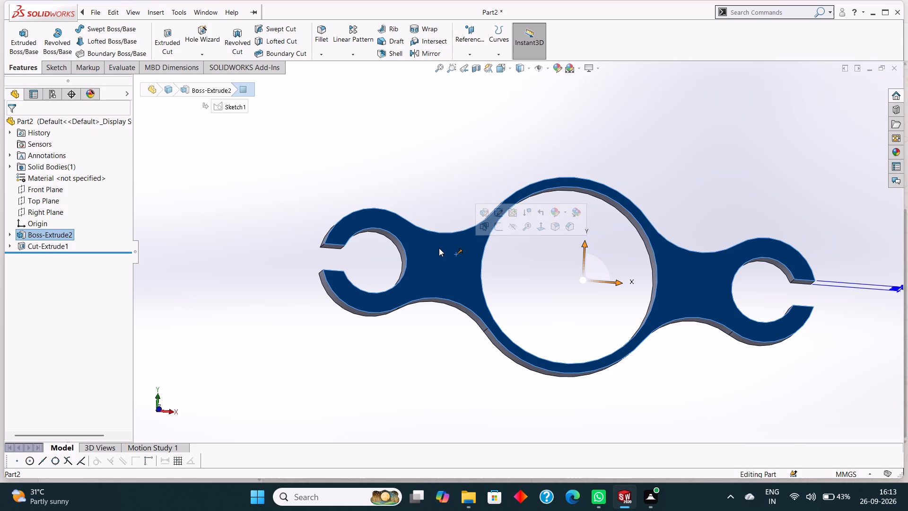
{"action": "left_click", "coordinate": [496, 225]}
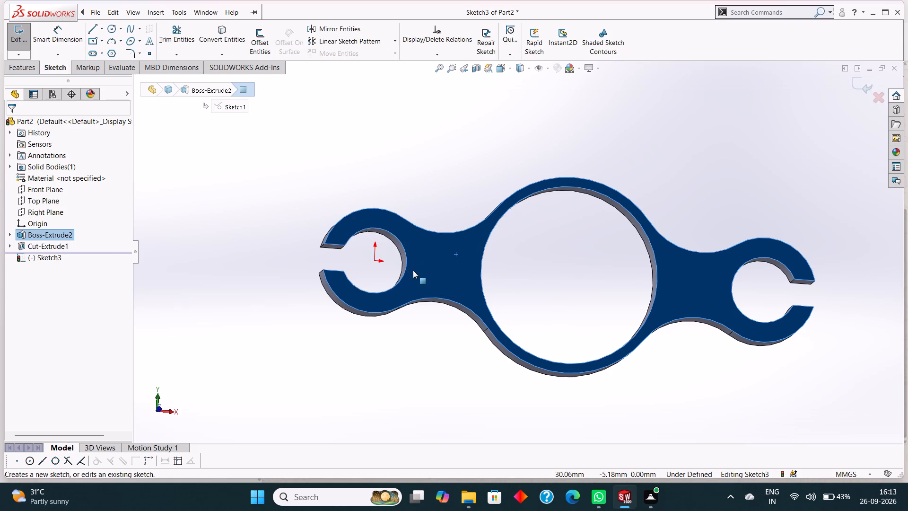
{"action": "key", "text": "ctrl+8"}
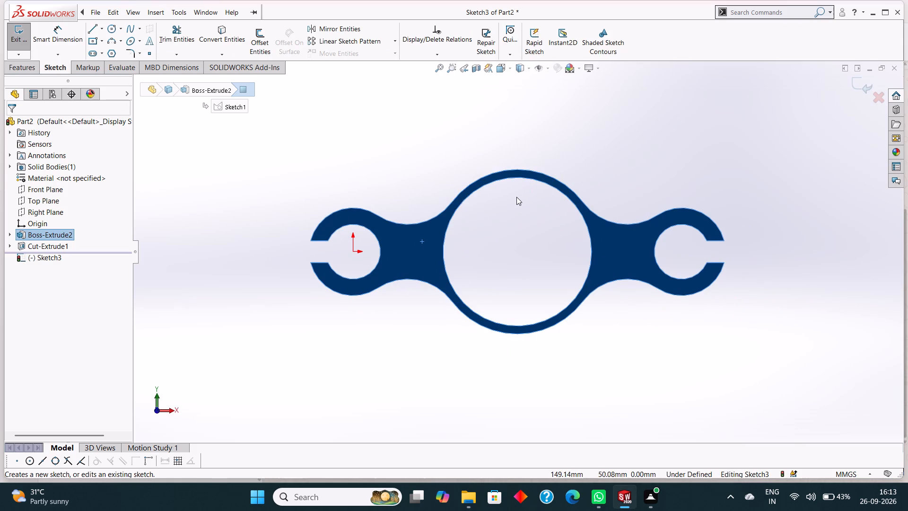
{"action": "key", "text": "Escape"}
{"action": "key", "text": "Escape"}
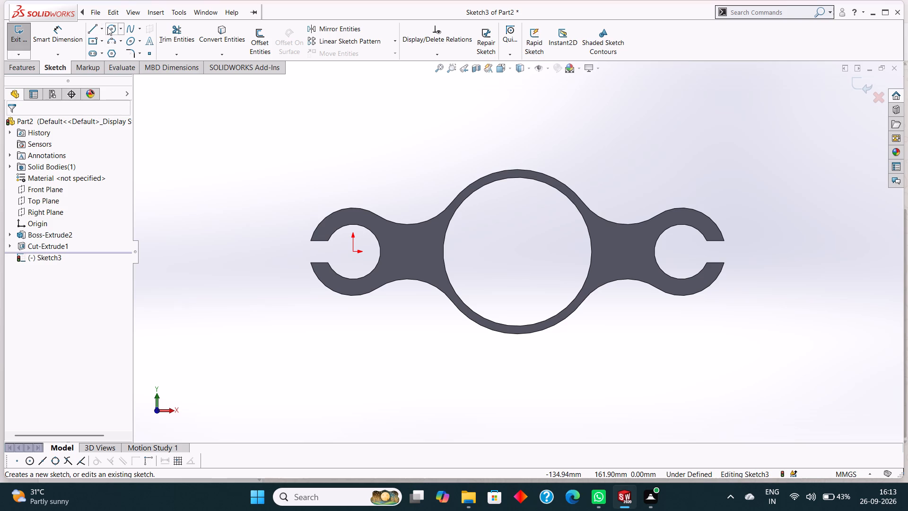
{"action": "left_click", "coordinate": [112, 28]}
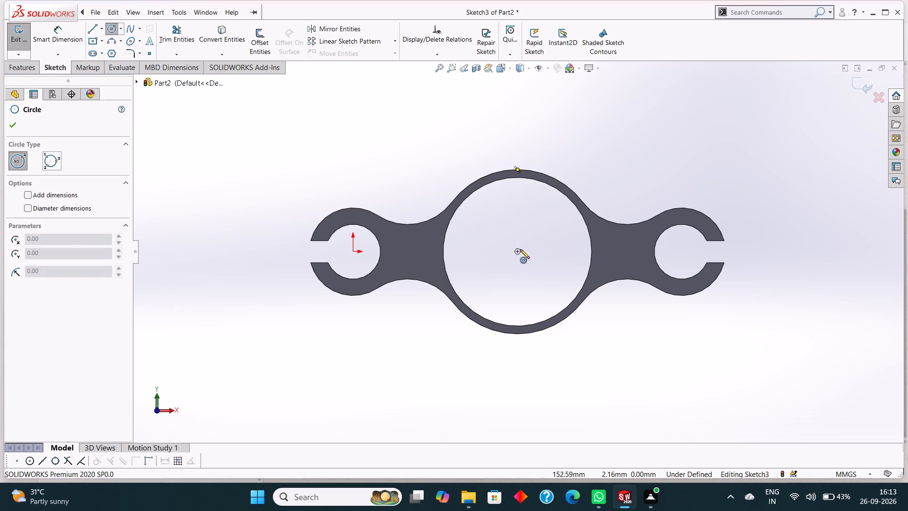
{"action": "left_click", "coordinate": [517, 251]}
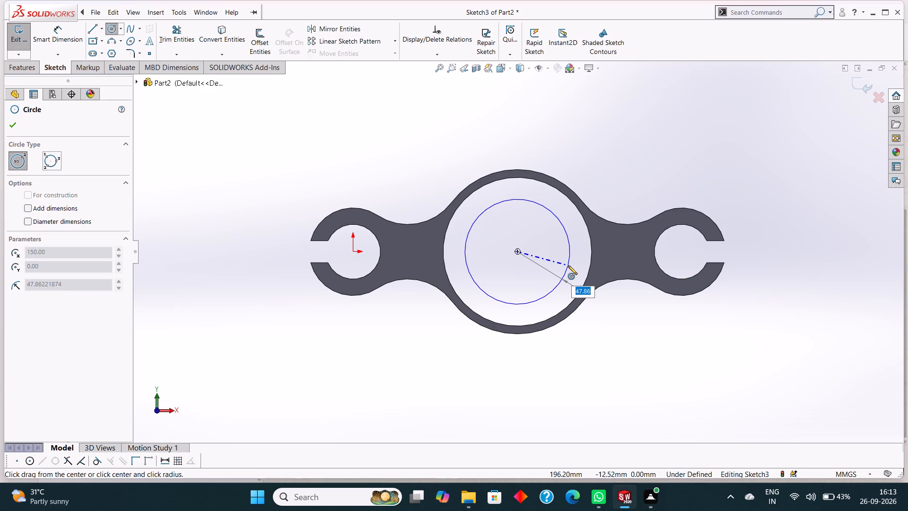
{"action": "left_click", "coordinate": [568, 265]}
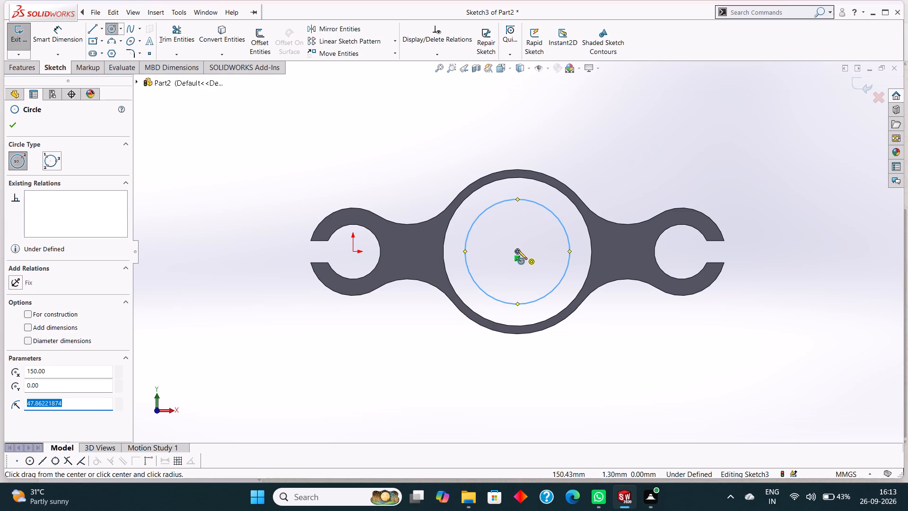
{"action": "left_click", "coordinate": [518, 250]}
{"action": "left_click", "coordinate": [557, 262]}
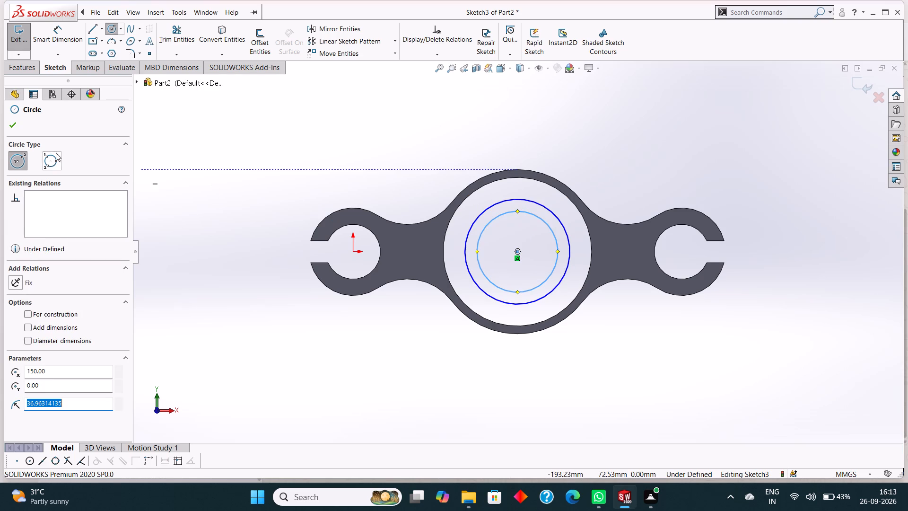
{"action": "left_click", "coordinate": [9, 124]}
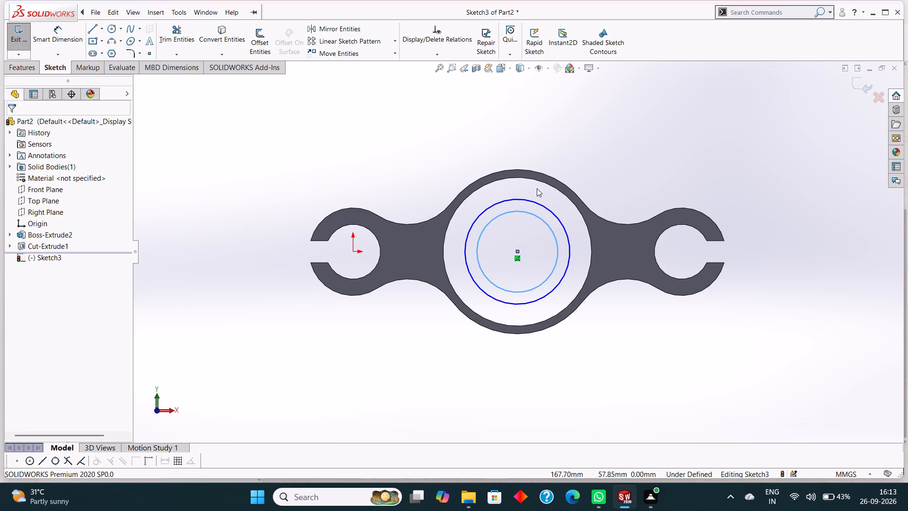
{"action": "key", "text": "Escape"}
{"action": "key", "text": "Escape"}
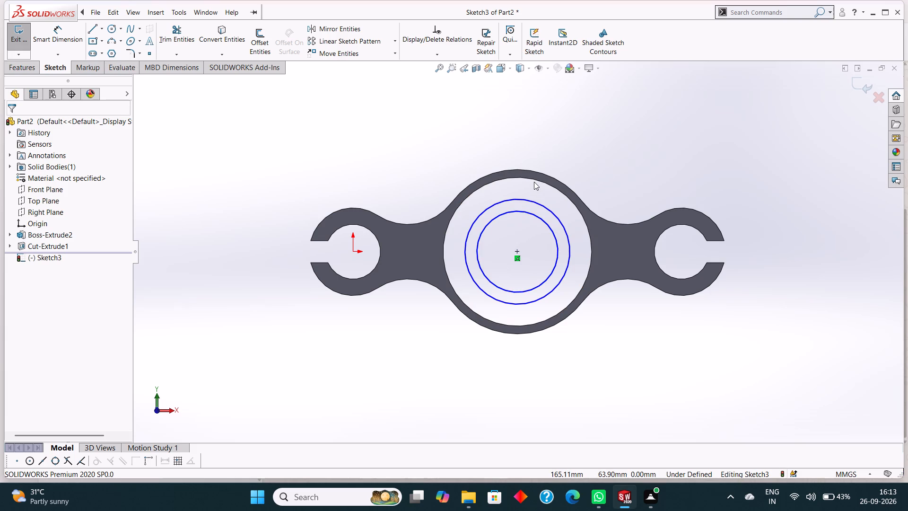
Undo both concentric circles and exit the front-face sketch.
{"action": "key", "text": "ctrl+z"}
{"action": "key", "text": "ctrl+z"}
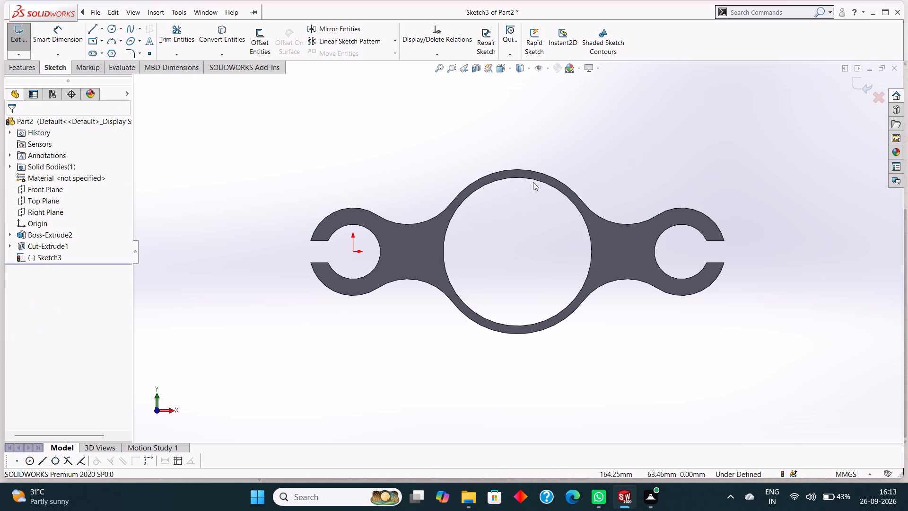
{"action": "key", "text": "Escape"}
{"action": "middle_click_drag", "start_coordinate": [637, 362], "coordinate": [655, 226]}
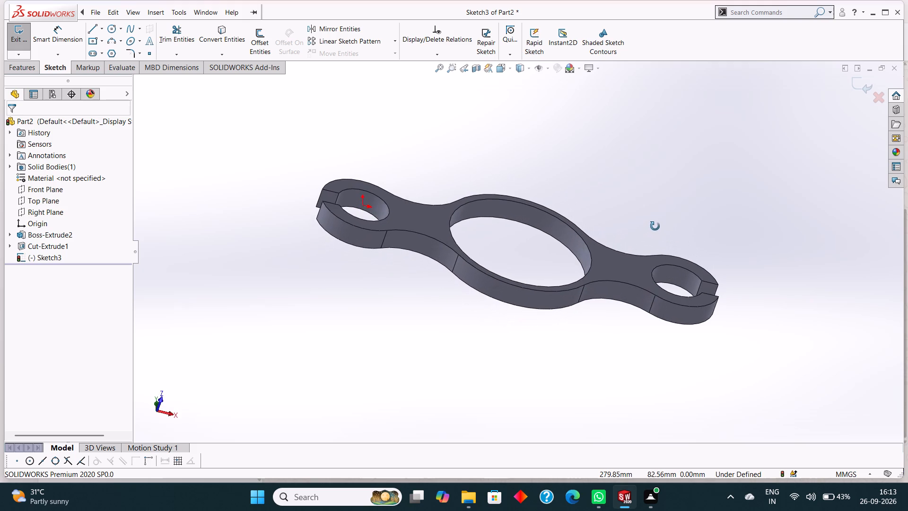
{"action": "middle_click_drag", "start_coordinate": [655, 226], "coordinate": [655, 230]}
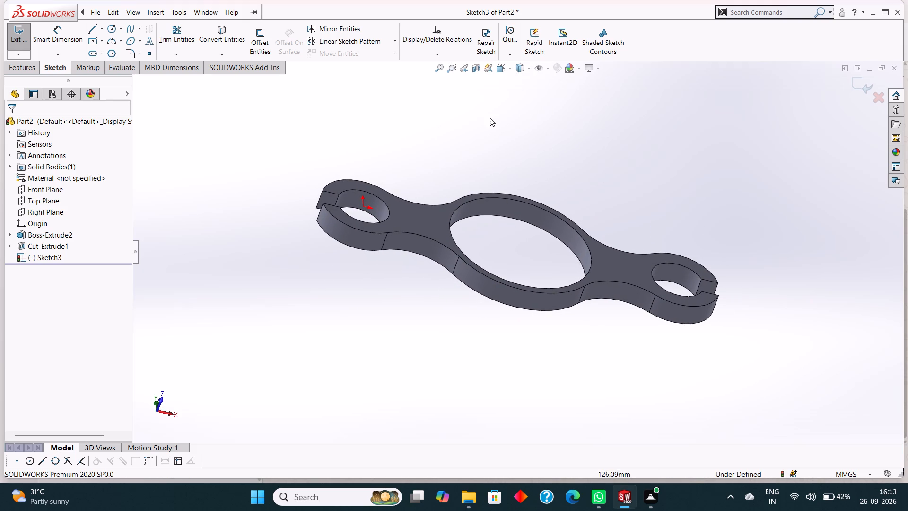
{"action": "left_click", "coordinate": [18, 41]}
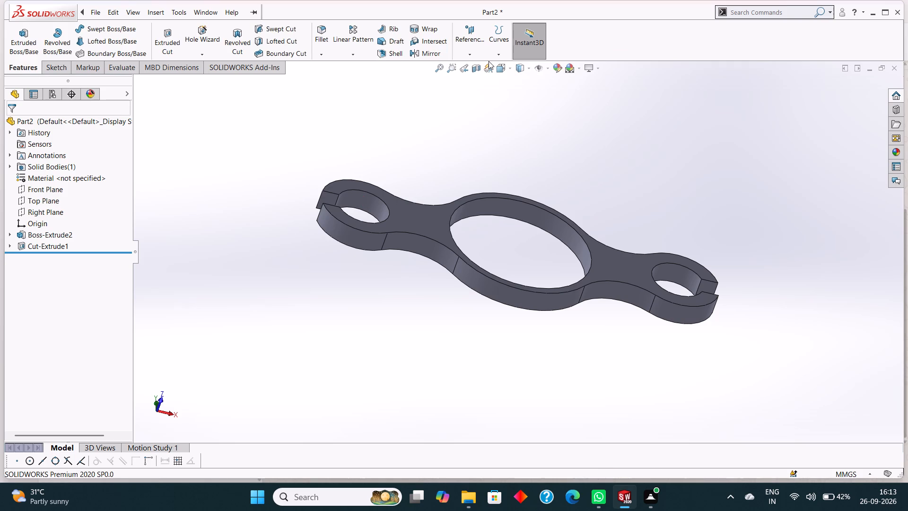
Create a reference plane offset 10 mm from the Front Plane, running through the link's thickness.
{"action": "left_click", "coordinate": [475, 55]}
{"action": "left_click", "coordinate": [481, 65]}
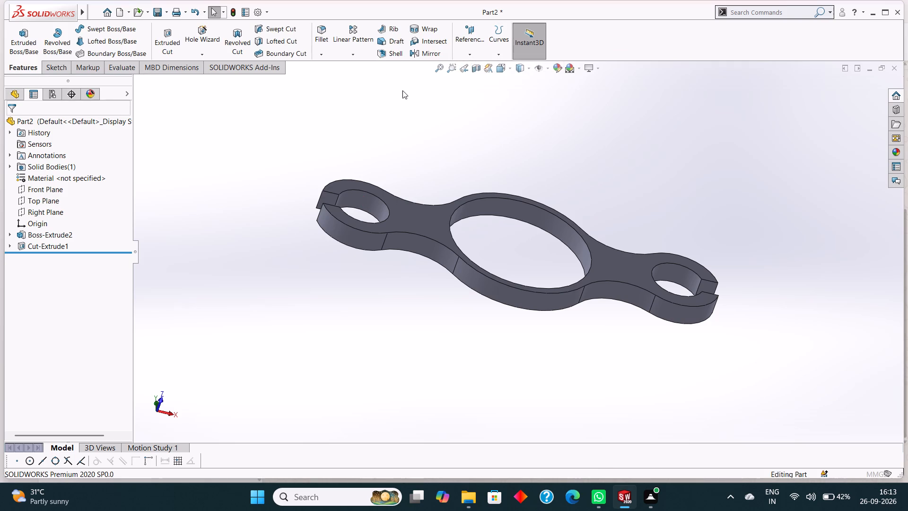
{"action": "left_click", "coordinate": [140, 79]}
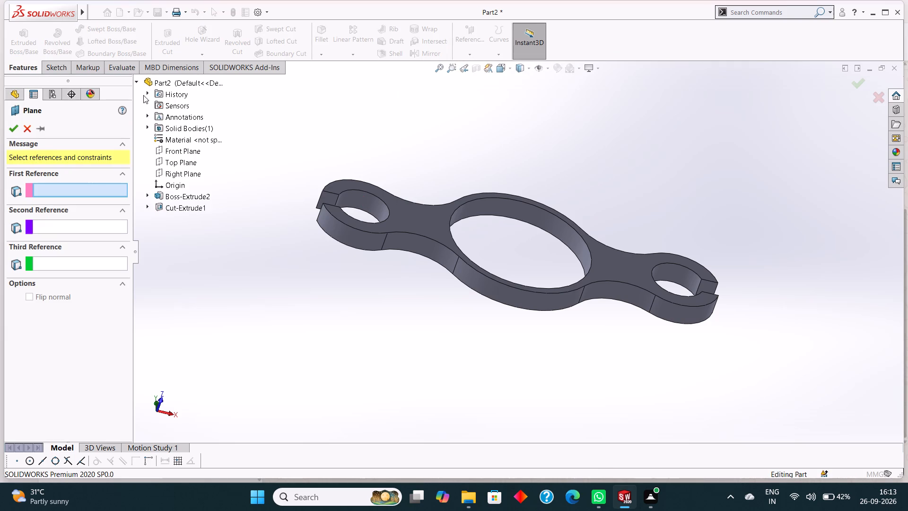
{"action": "left_click", "coordinate": [176, 150]}
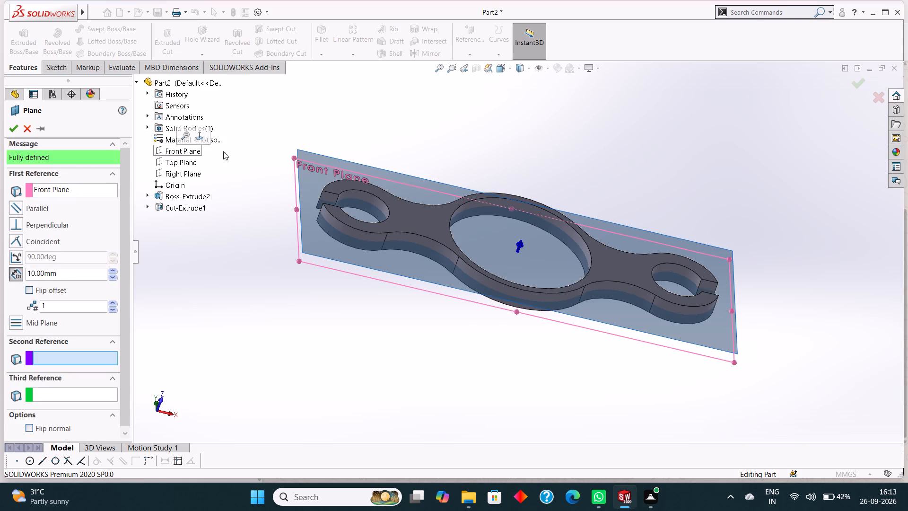
{"action": "middle_click_drag", "start_coordinate": [525, 163], "coordinate": [550, 107]}
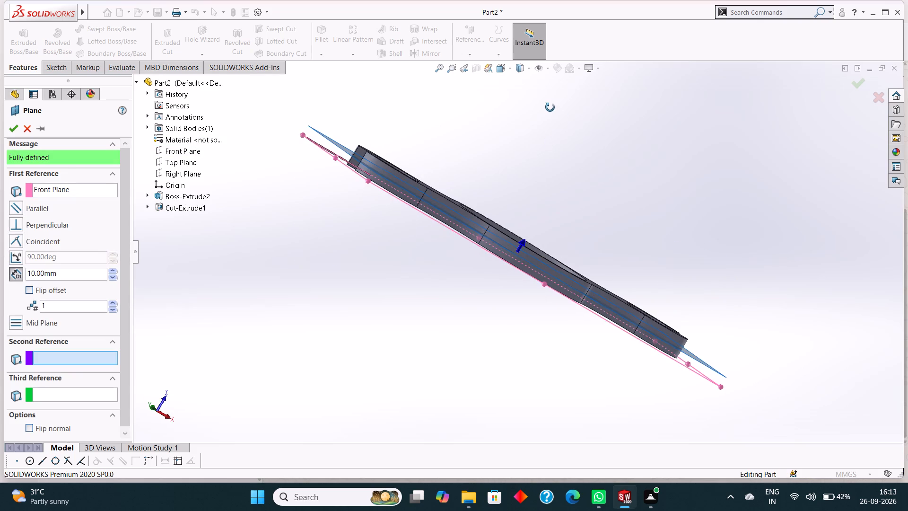
{"action": "middle_click_drag", "start_coordinate": [550, 107], "coordinate": [549, 113]}
{"action": "left_click", "coordinate": [7, 130]}
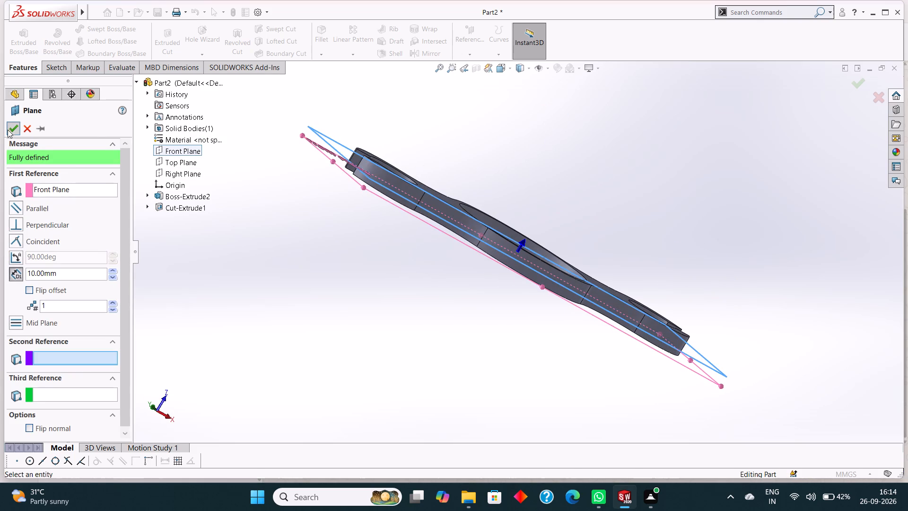
On the new offset plane, sketch two concentric circles about 93 mm and 66 mm in diameter, centred in the central hole.
{"action": "middle_click_drag", "start_coordinate": [565, 116], "coordinate": [553, 165]}
{"action": "left_click", "coordinate": [321, 141]}
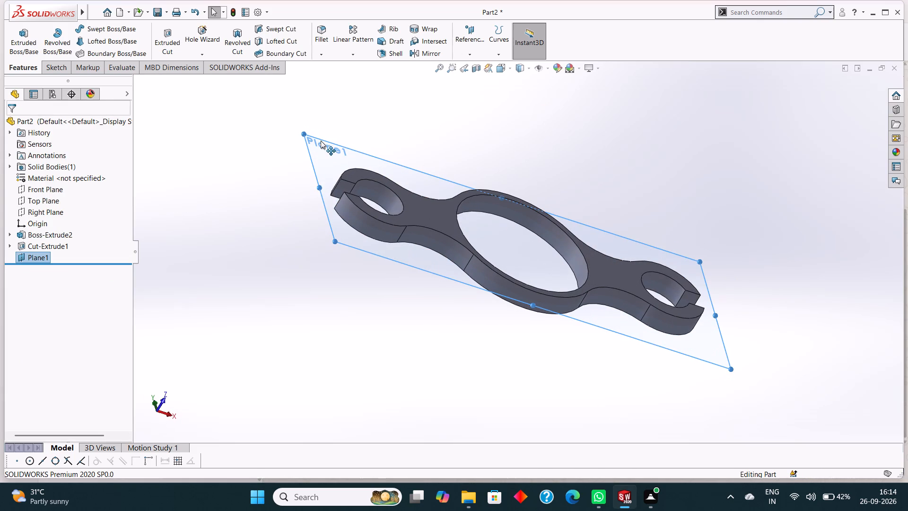
{"action": "key", "text": "ctrl+8"}
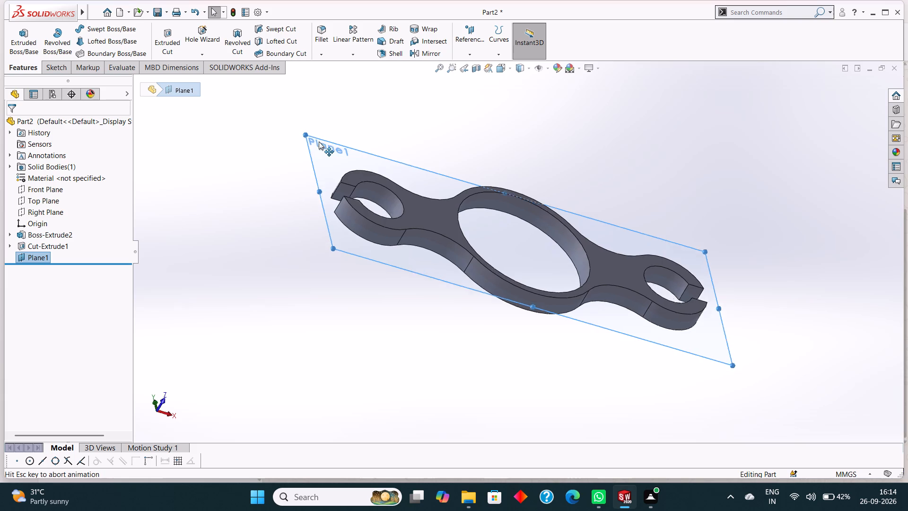
{"action": "right_click", "coordinate": [417, 171]}
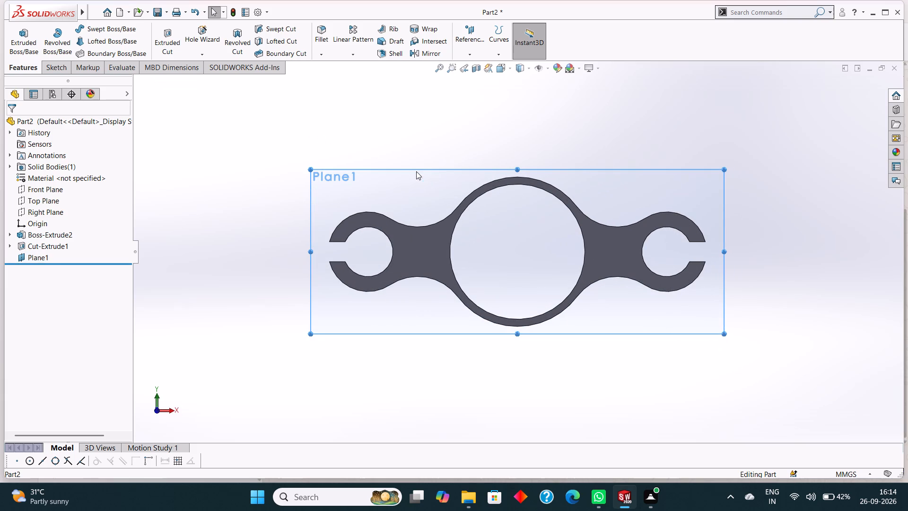
{"action": "left_click", "coordinate": [441, 158]}
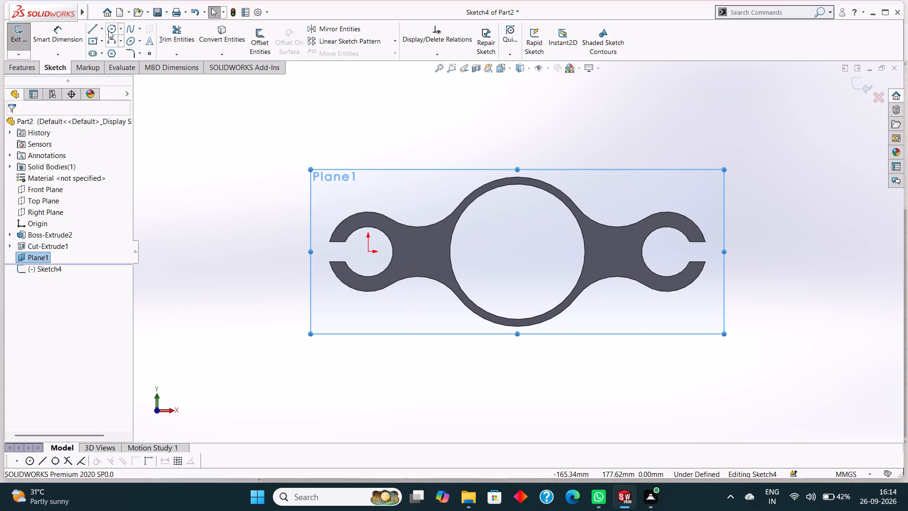
{"action": "left_click", "coordinate": [108, 30]}
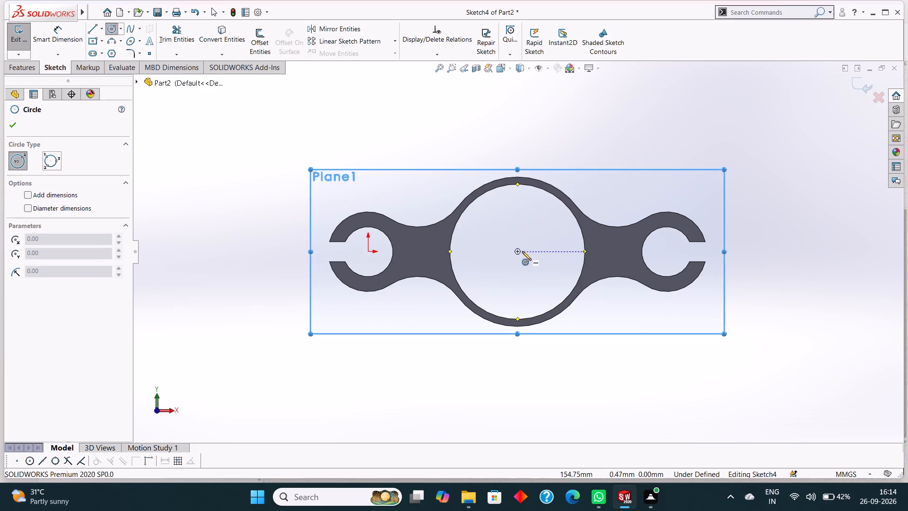
{"action": "left_click", "coordinate": [517, 252]}
{"action": "left_click", "coordinate": [561, 266]}
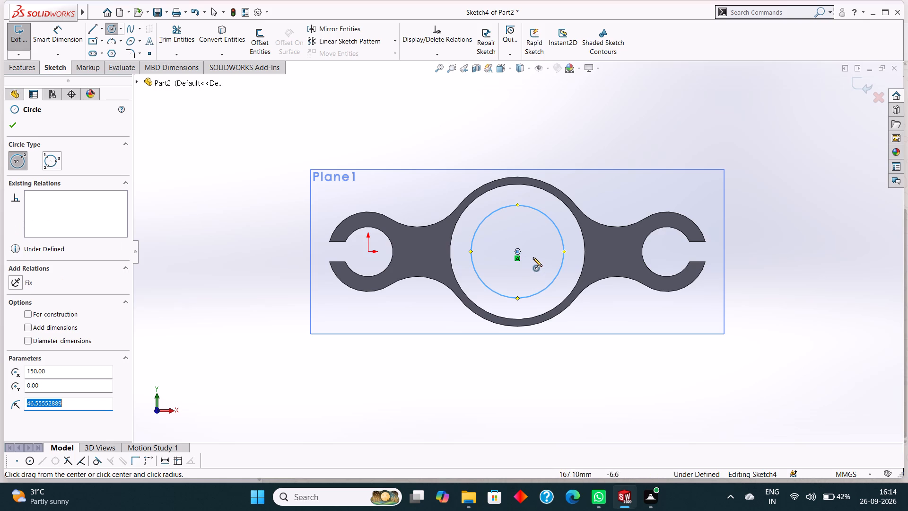
{"action": "left_click", "coordinate": [517, 251]}
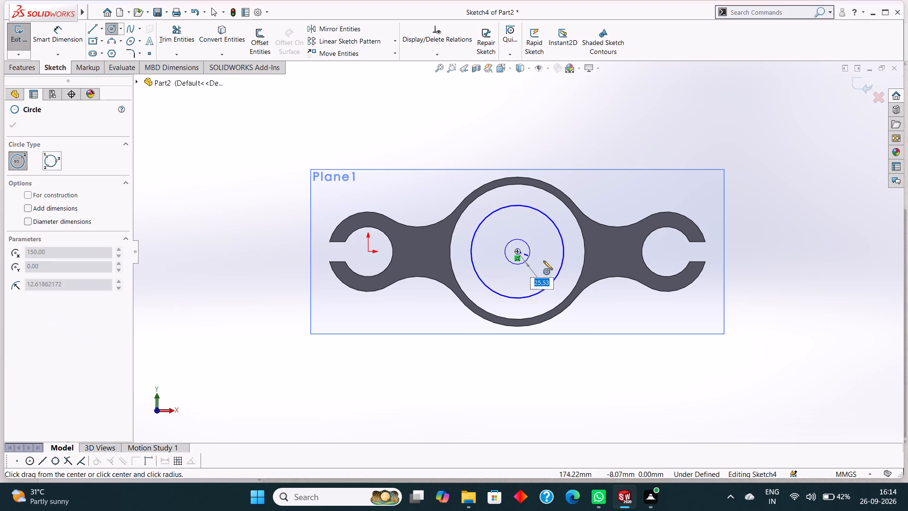
{"action": "left_click", "coordinate": [548, 263]}
{"action": "left_click", "coordinate": [13, 126]}
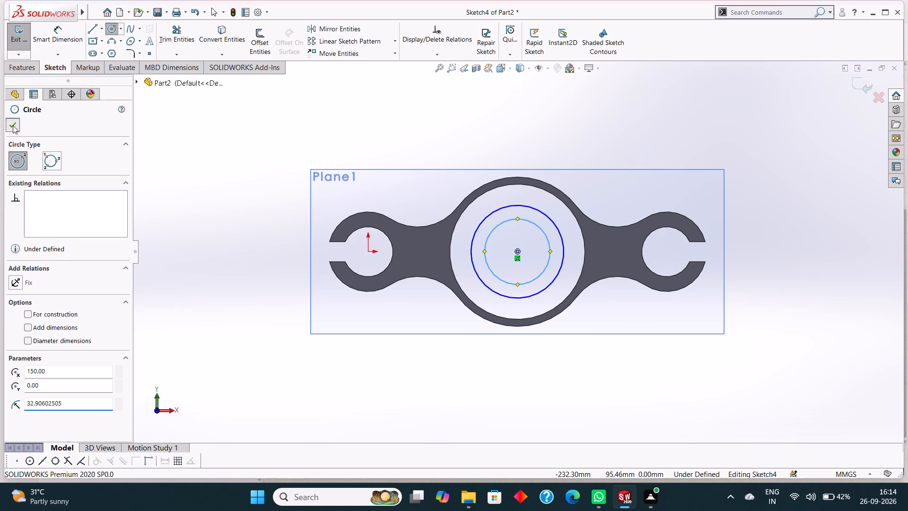
Dimension the outer concentric circle's diameter as 100 mm.
{"action": "left_click", "coordinate": [61, 37]}
{"action": "left_click", "coordinate": [501, 207]}
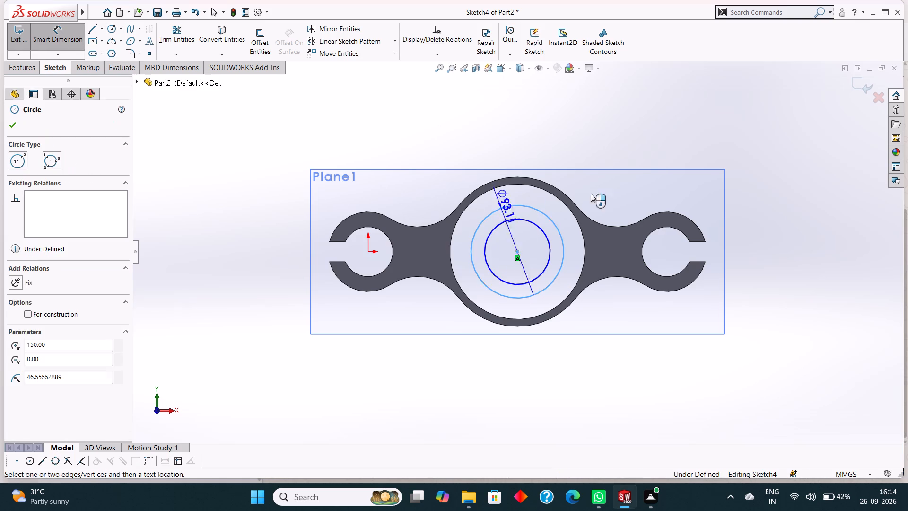
{"action": "left_click", "coordinate": [615, 193]}
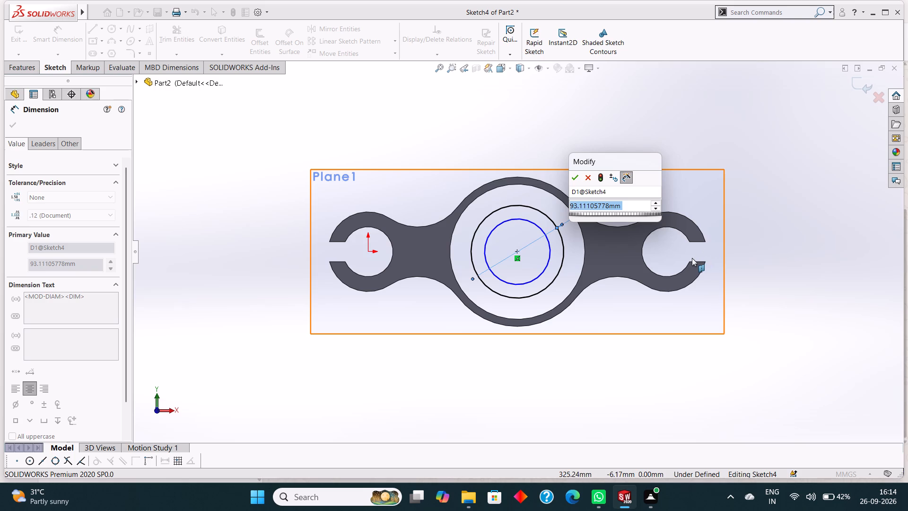
{"action": "type", "text": "100"}
{"action": "key", "text": "Return"}
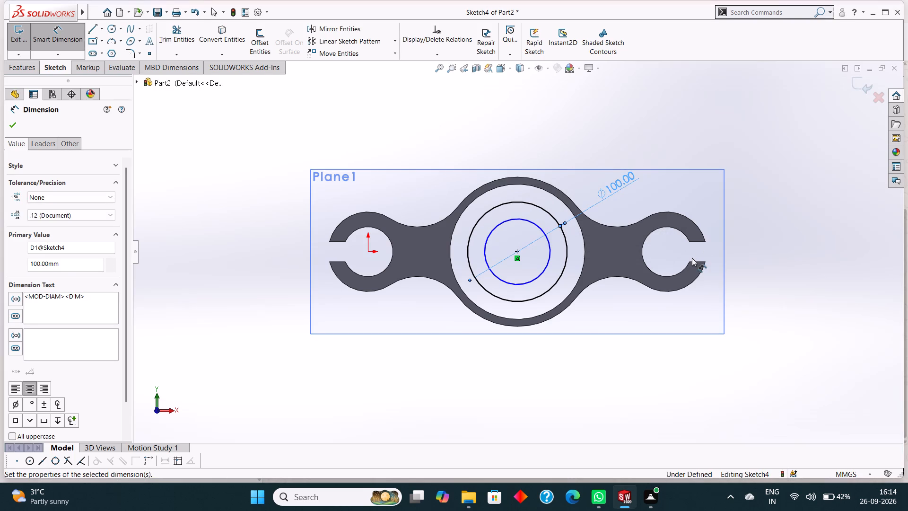
Delete the undimensioned inner circle from the sketch on the offset plane.
{"action": "right_click", "coordinate": [519, 220]}
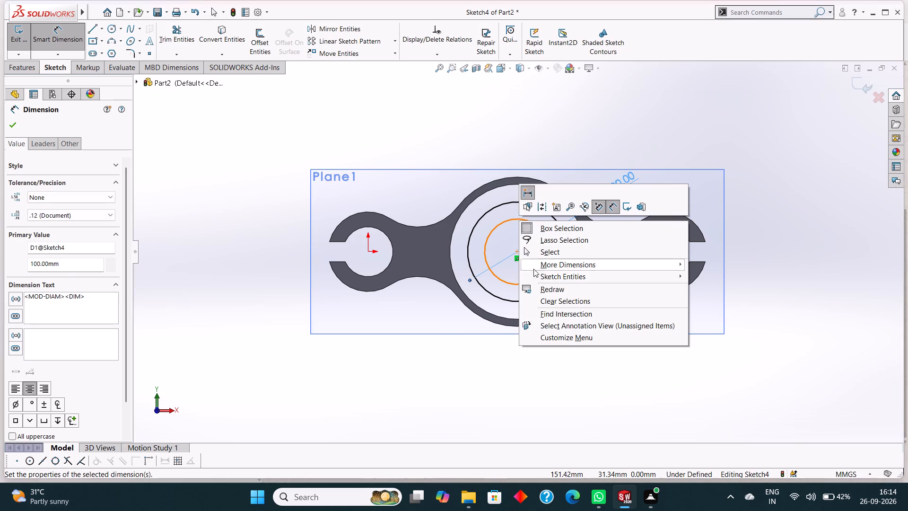
{"action": "key", "text": "Escape"}
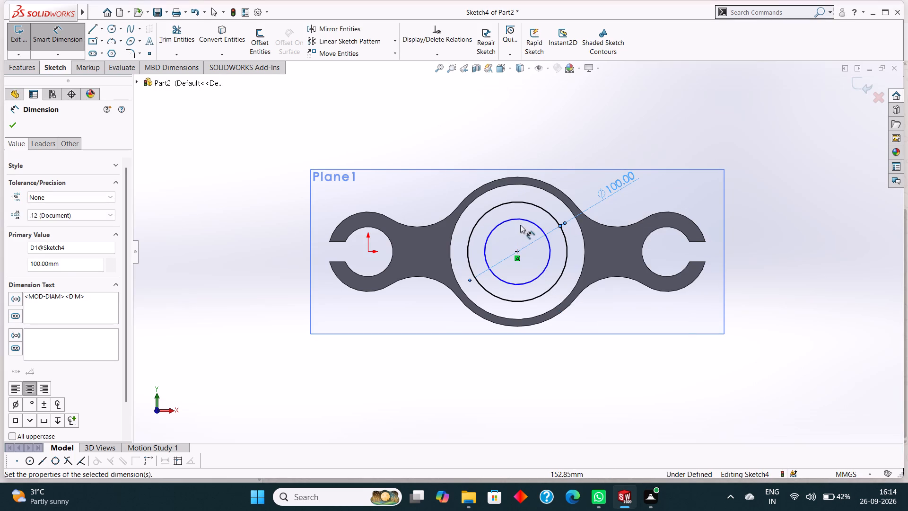
{"action": "right_click", "coordinate": [518, 220]}
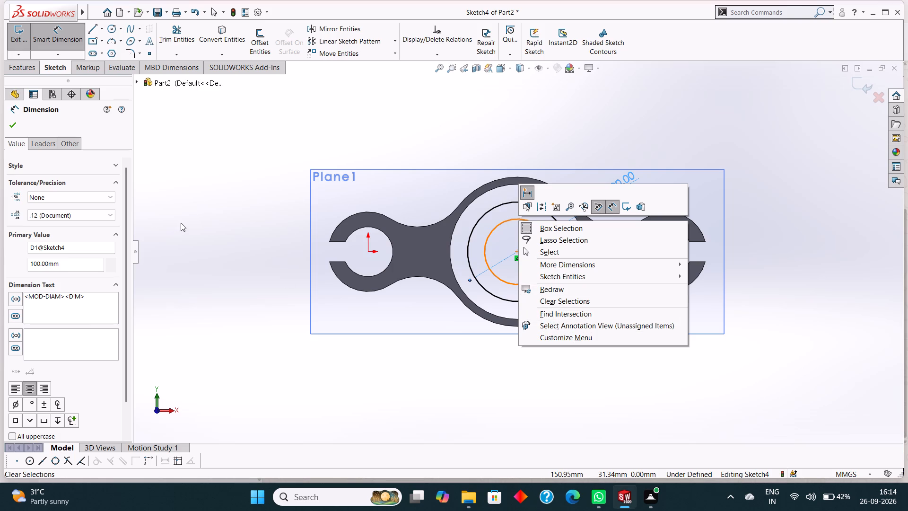
{"action": "key", "text": "Escape"}
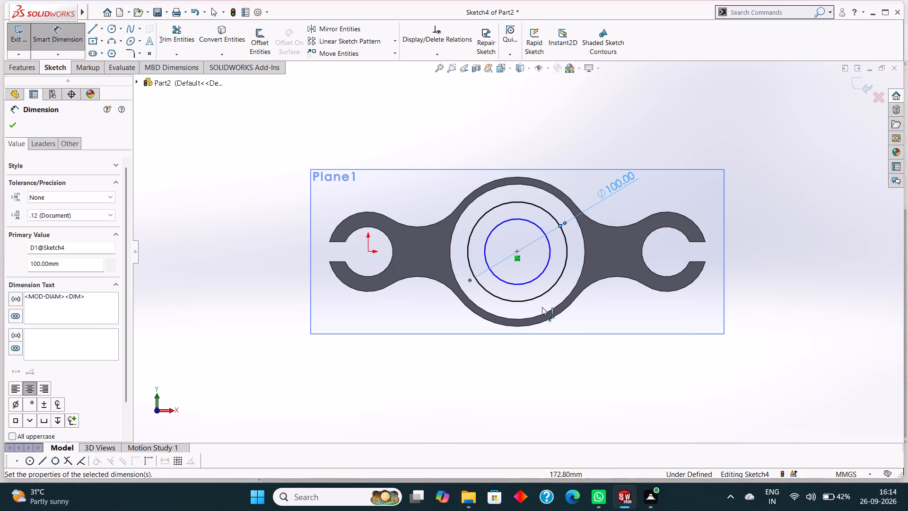
{"action": "right_click", "coordinate": [517, 220]}
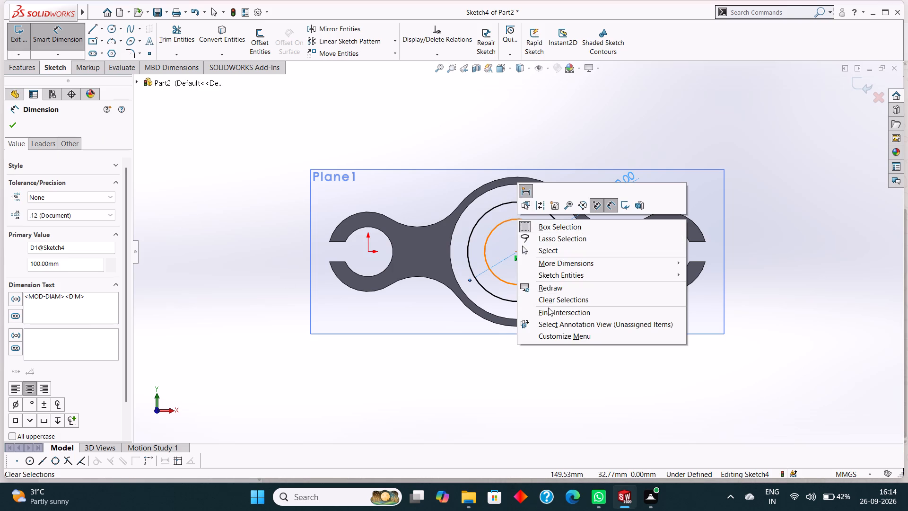
{"action": "left_click", "coordinate": [556, 248]}
{"action": "right_click", "coordinate": [517, 219]}
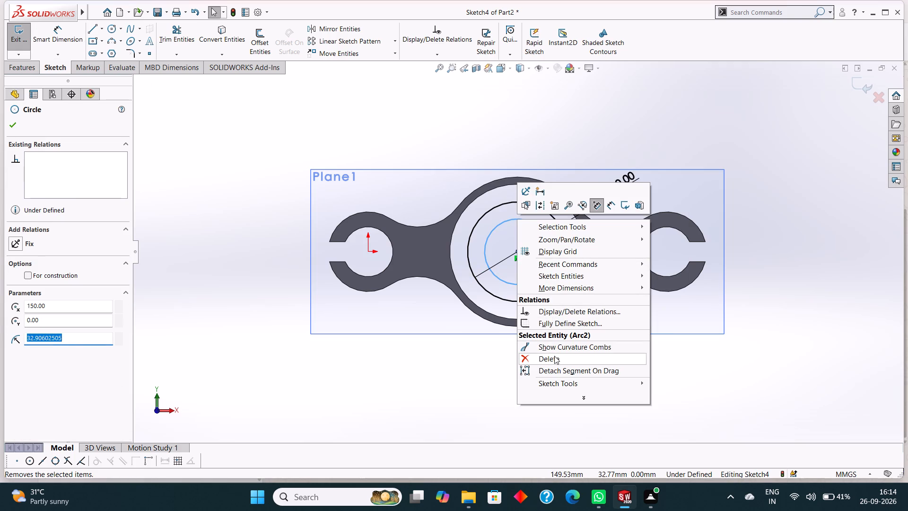
{"action": "left_click", "coordinate": [554, 356]}
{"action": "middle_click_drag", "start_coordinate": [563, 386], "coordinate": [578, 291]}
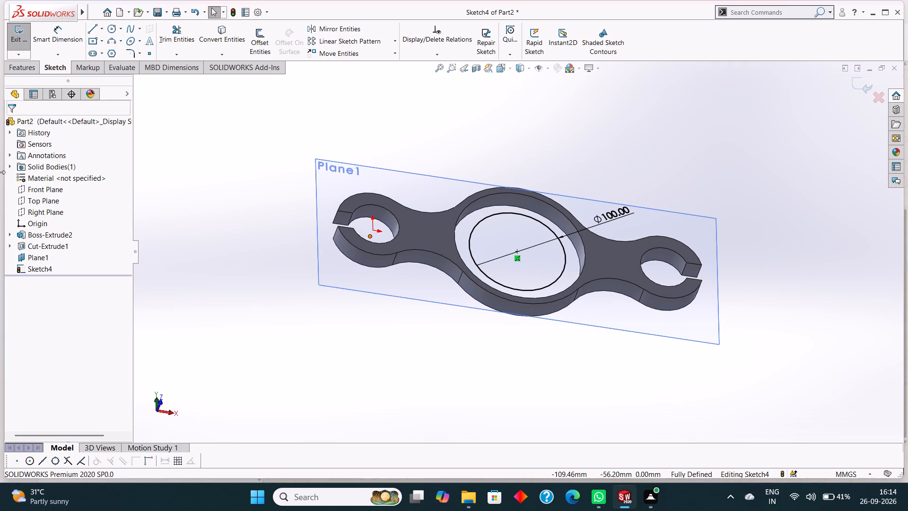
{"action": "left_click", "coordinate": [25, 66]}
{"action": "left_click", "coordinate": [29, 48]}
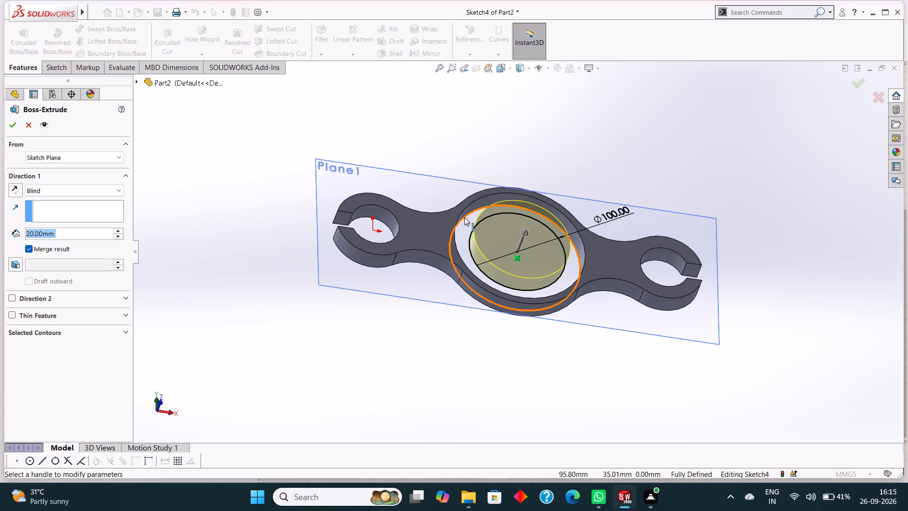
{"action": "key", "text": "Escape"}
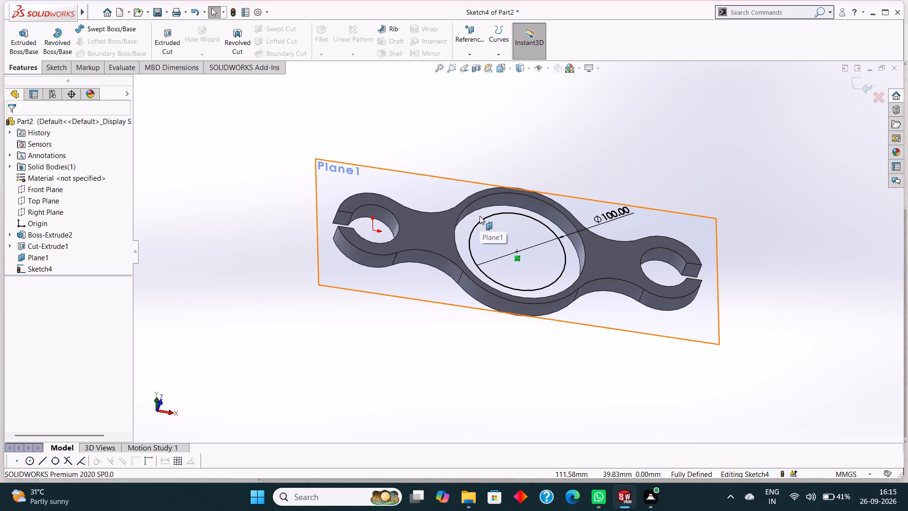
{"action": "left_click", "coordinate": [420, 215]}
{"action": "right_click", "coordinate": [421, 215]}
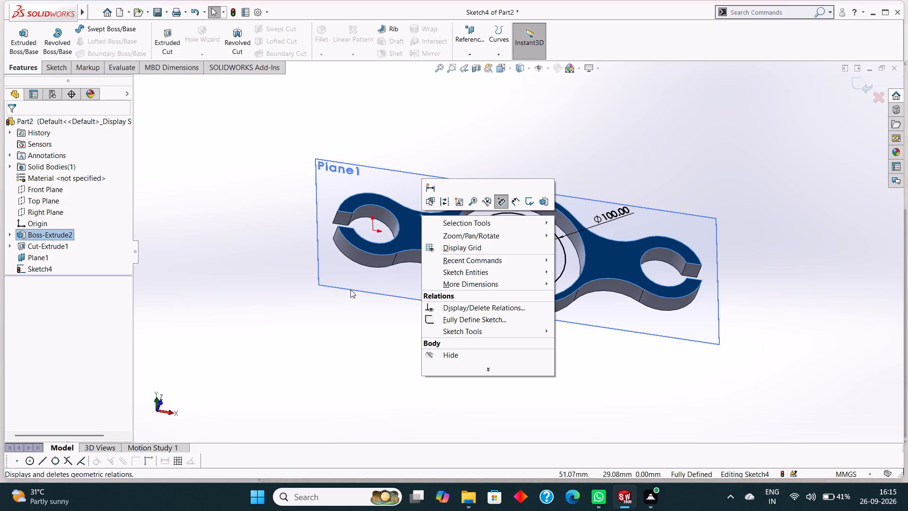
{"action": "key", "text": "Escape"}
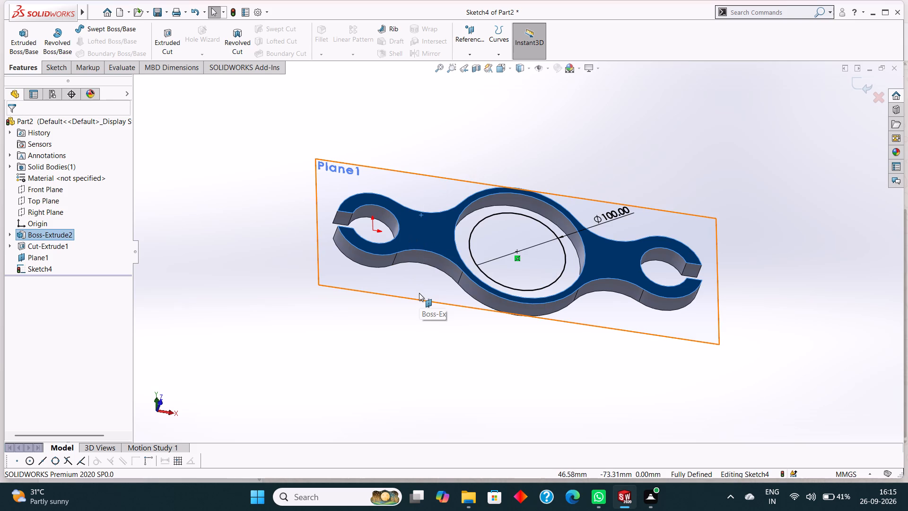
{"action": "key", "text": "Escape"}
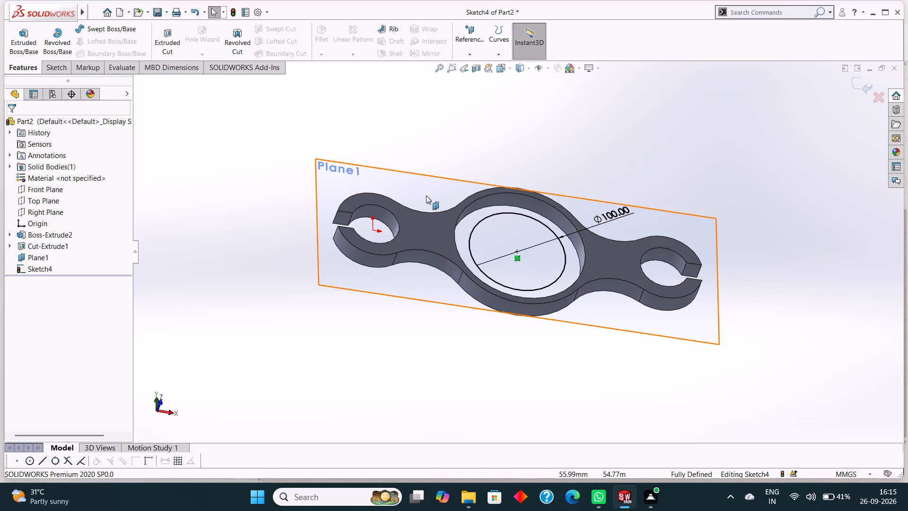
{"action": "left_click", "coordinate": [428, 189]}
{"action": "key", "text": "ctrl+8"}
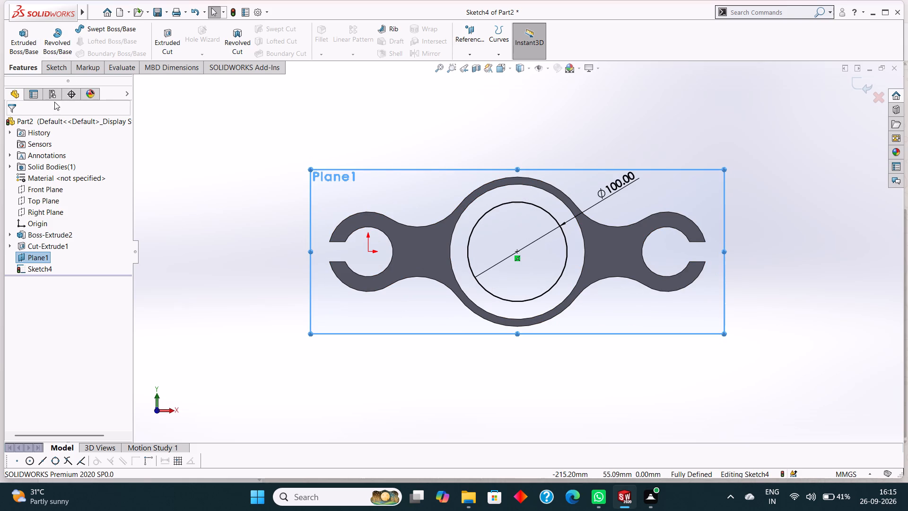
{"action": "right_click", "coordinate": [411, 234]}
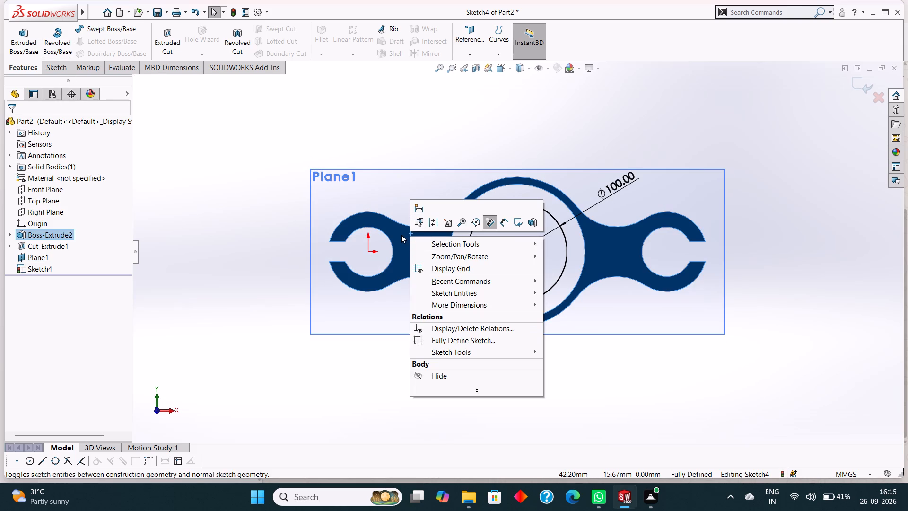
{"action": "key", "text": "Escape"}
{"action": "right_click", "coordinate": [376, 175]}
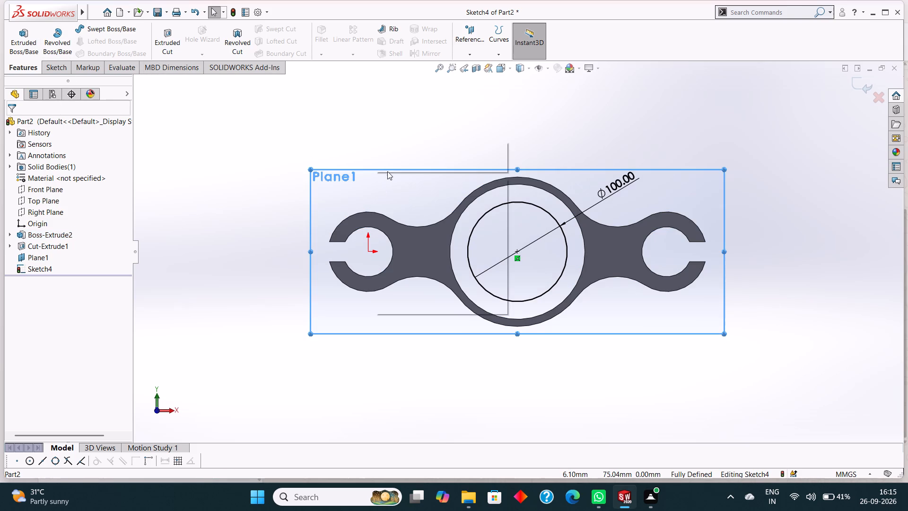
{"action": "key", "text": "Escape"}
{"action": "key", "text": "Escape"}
Sketch a circle about 37 mm in diameter, concentric with and inside the 100 mm circle.
{"action": "left_click", "coordinate": [54, 66]}
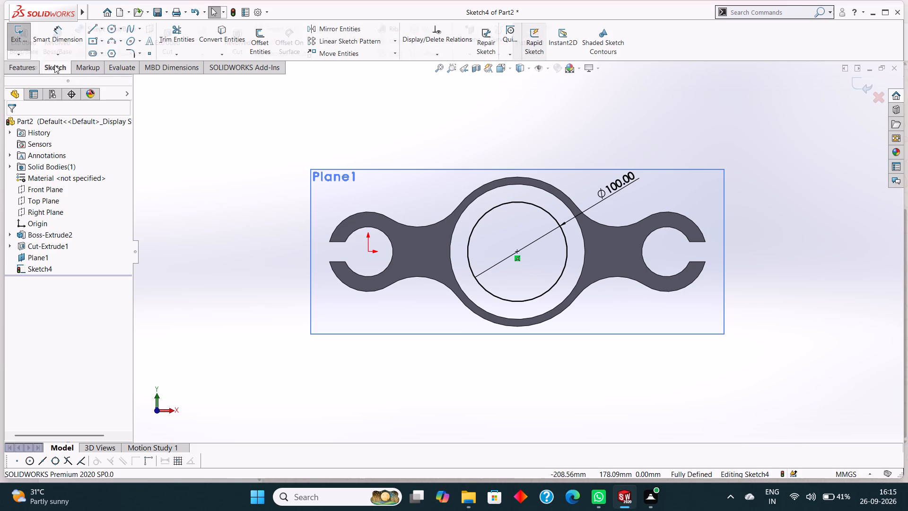
{"action": "left_click", "coordinate": [111, 26]}
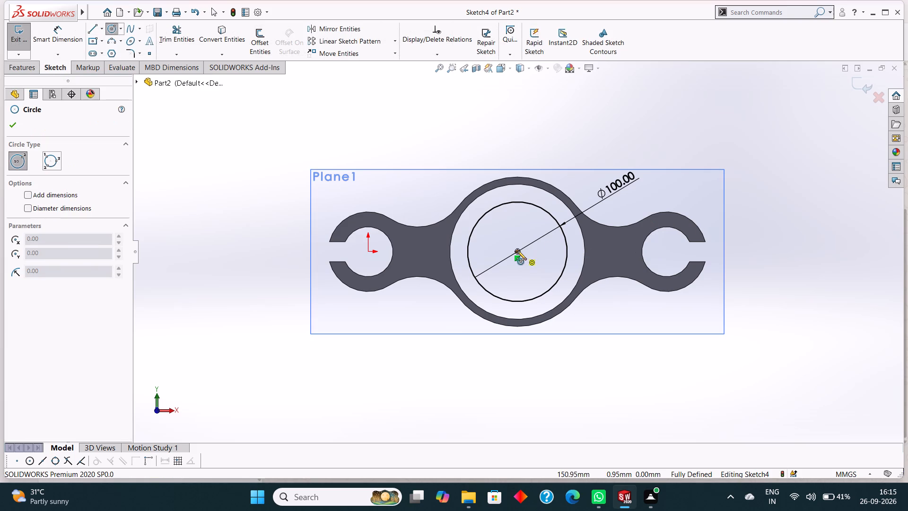
{"action": "left_click", "coordinate": [517, 251]}
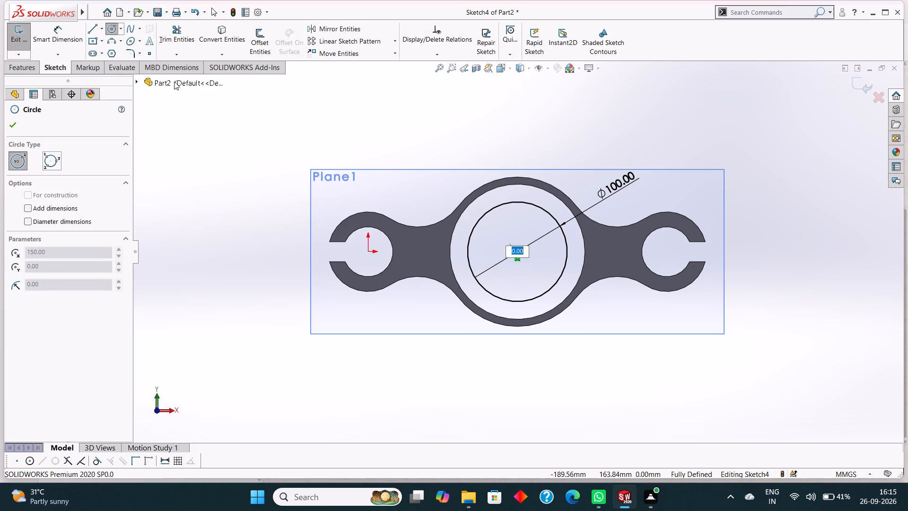
{"action": "key", "text": "Escape"}
{"action": "left_click", "coordinate": [116, 27]}
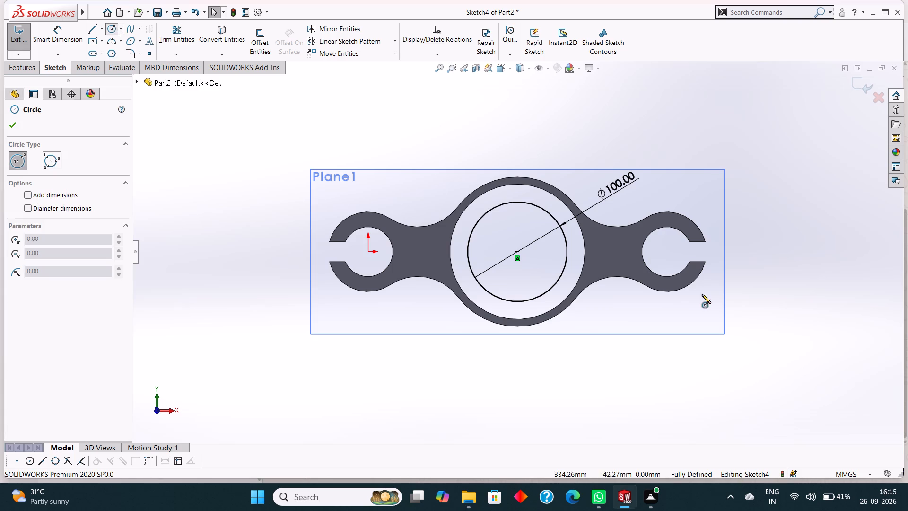
{"action": "left_click", "coordinate": [516, 250]}
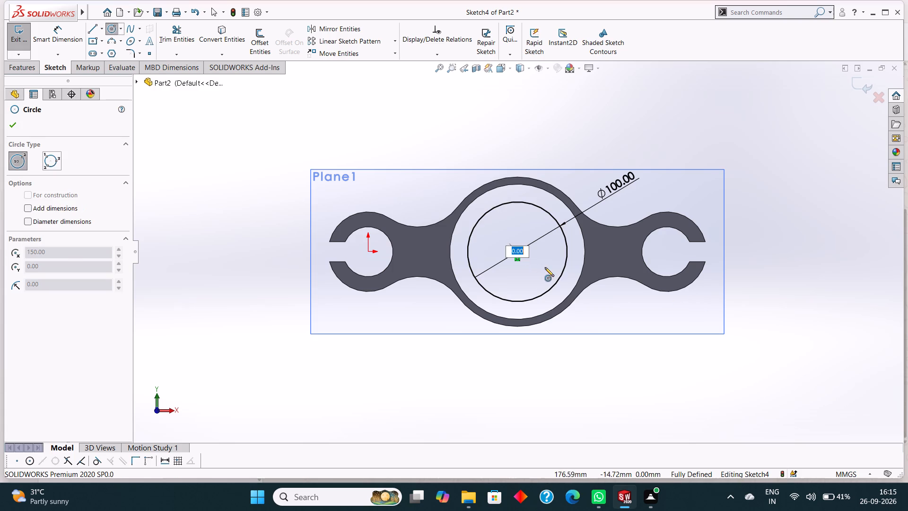
{"action": "key", "text": "Escape"}
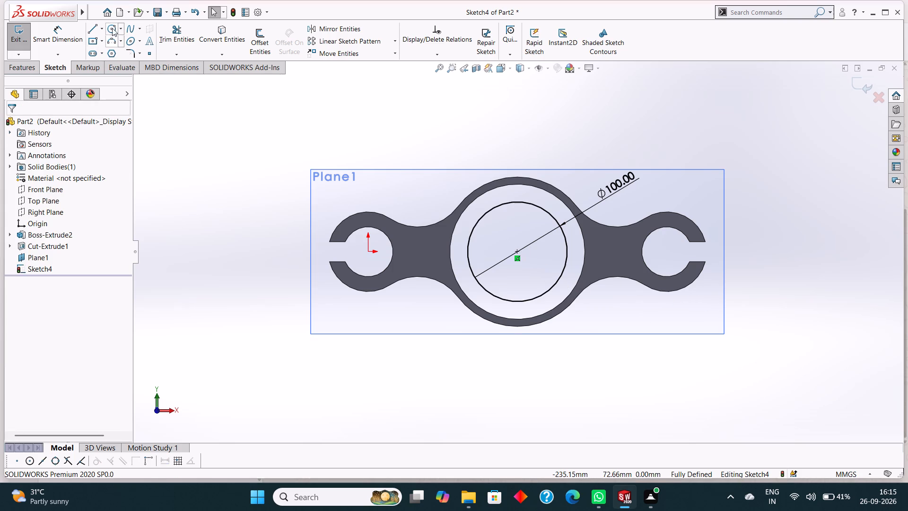
{"action": "left_click", "coordinate": [113, 26]}
{"action": "left_click_drag", "start_coordinate": [517, 252], "coordinate": [524, 252]}
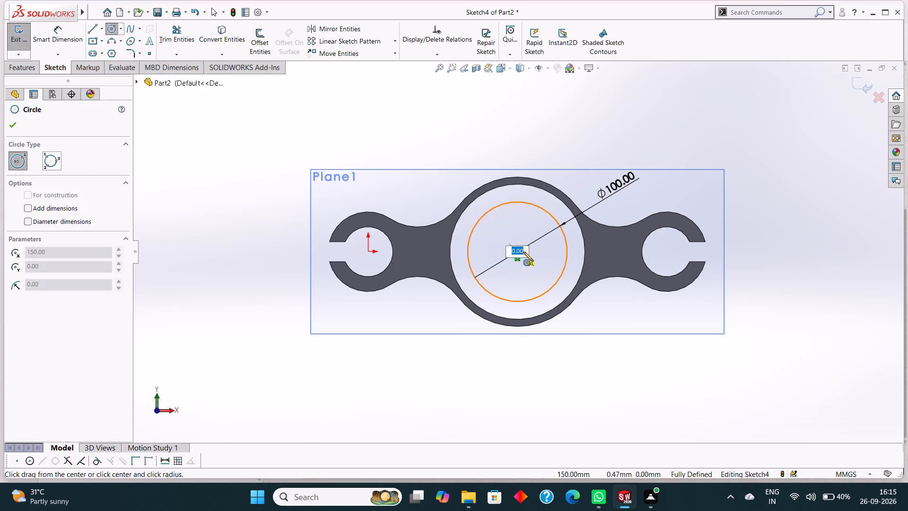
{"action": "left_click_drag", "start_coordinate": [524, 252], "coordinate": [533, 261]}
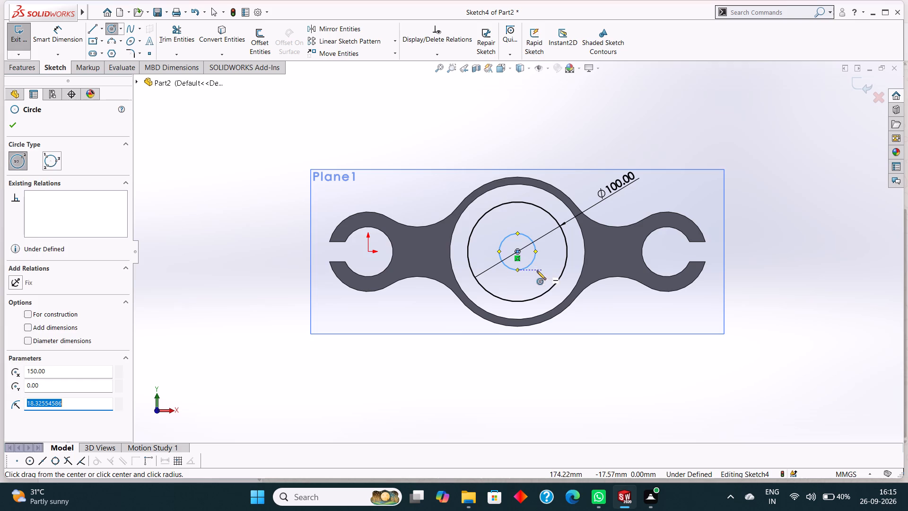
{"action": "key", "text": "Escape"}
Dimension the new circle's diameter as 135.6 mm to match the link's central hole.
{"action": "left_click", "coordinate": [44, 35]}
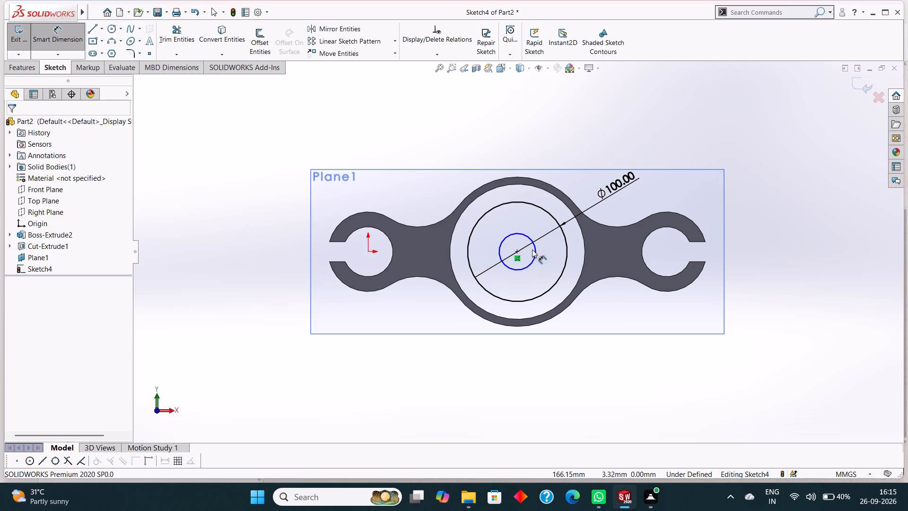
{"action": "left_click", "coordinate": [535, 250]}
{"action": "left_click", "coordinate": [606, 258]}
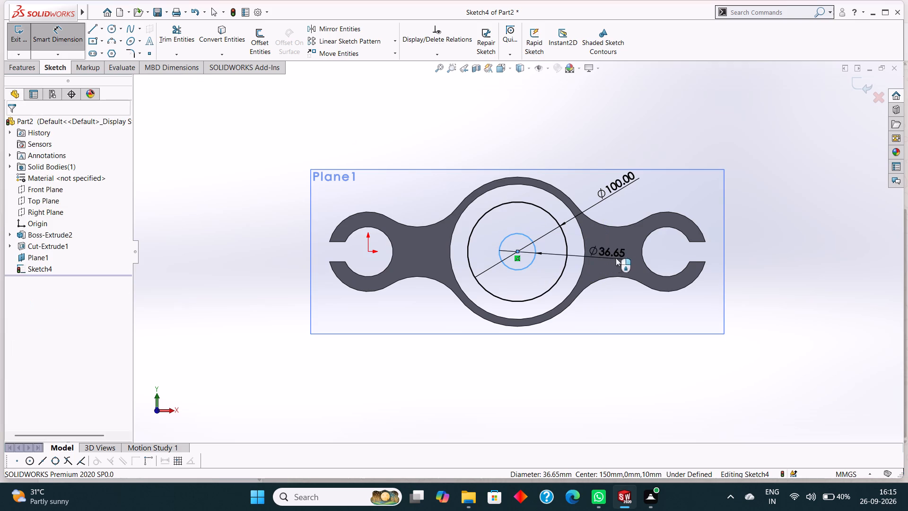
{"action": "type", "text": "135."}
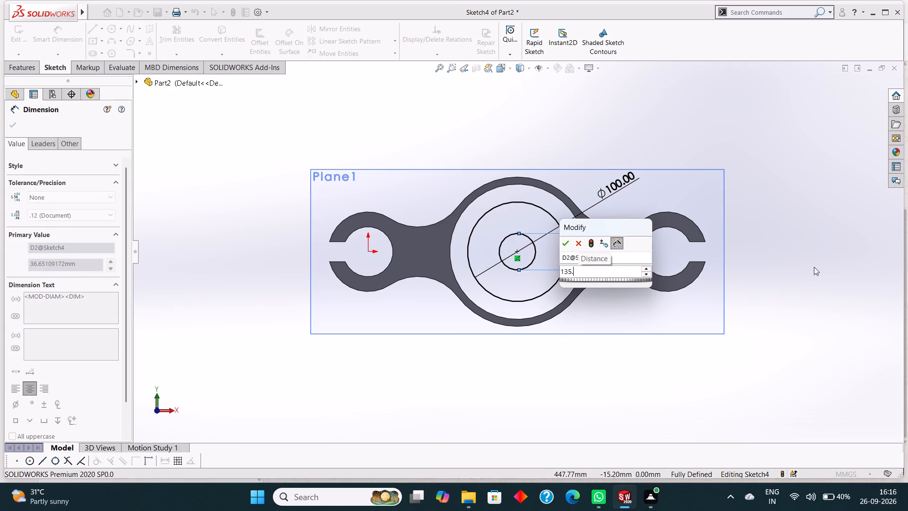
{"action": "key", "text": "6"}
{"action": "key", "text": "Return"}
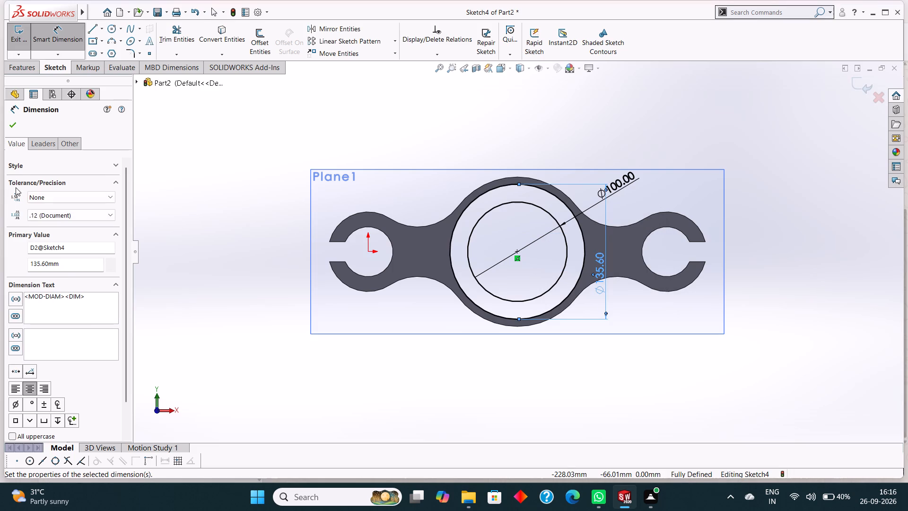
{"action": "left_click", "coordinate": [17, 123]}
Extrude the ring between the 100 mm and 135.6 mm circles 20 mm blind in the reversed direction, merged with the link body.
{"action": "left_click", "coordinate": [21, 70]}
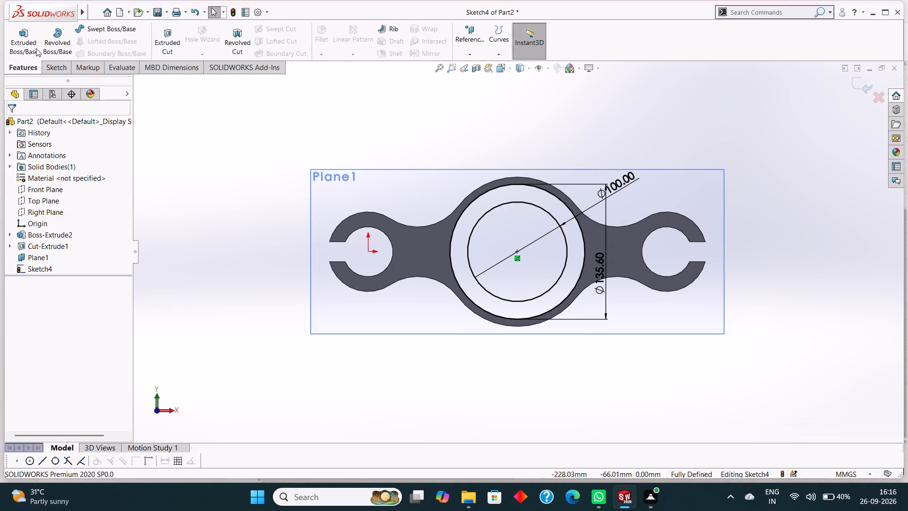
{"action": "left_click", "coordinate": [30, 43]}
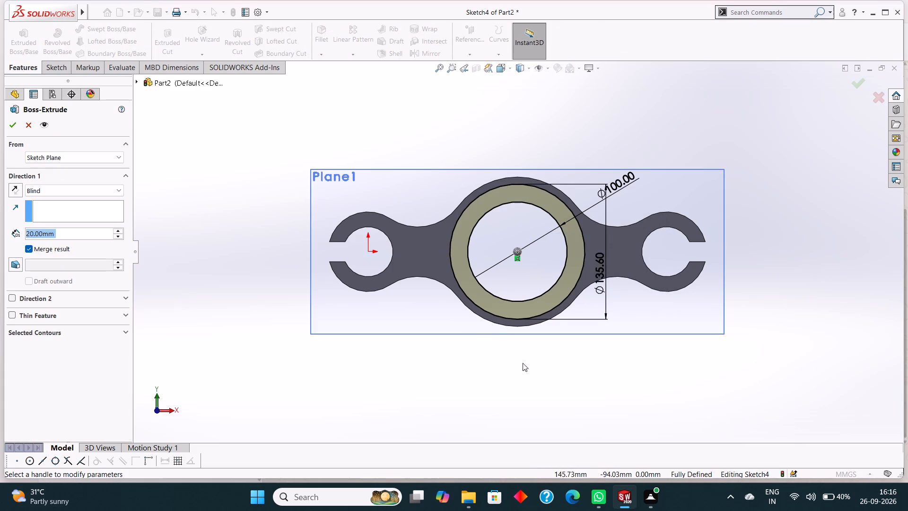
{"action": "middle_click_drag", "start_coordinate": [561, 389], "coordinate": [583, 236]}
{"action": "left_click", "coordinate": [16, 190]}
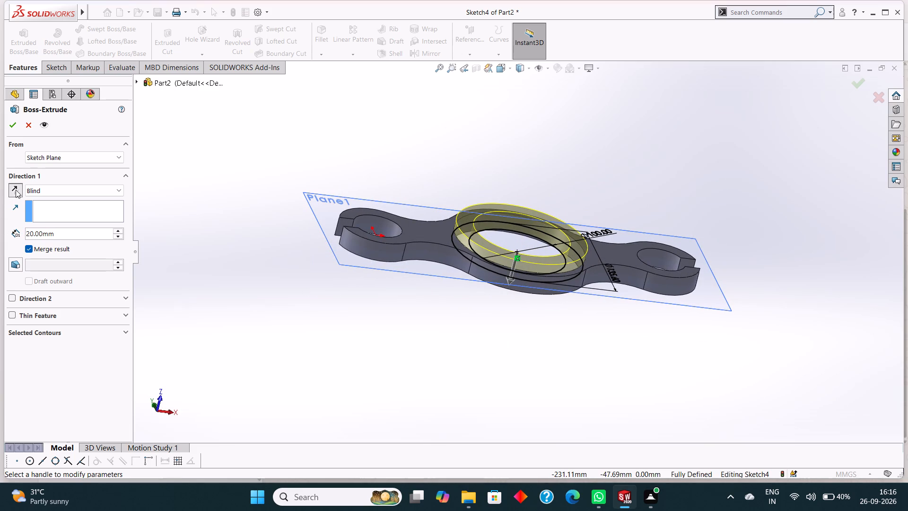
{"action": "middle_click_drag", "start_coordinate": [462, 351], "coordinate": [451, 361]}
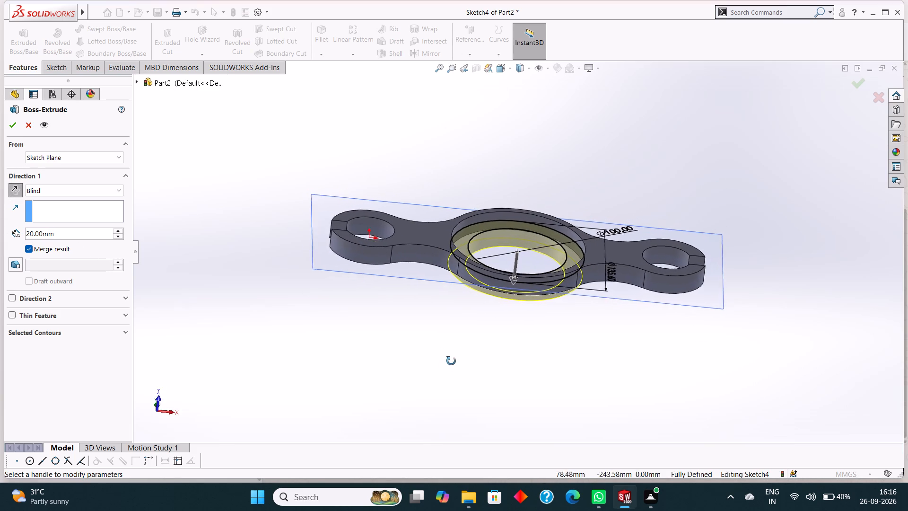
{"action": "middle_click_drag", "start_coordinate": [451, 361], "coordinate": [454, 367]}
{"action": "left_click", "coordinate": [12, 129]}
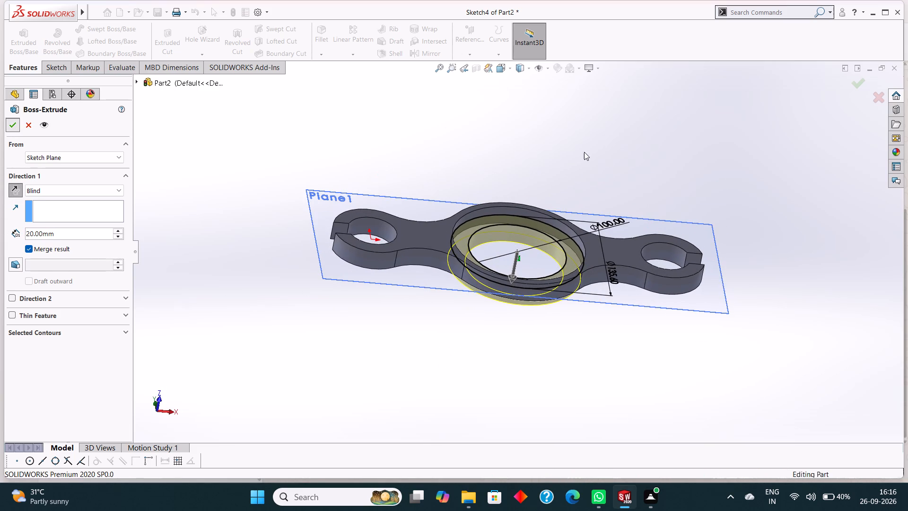
Hide the offset reference plane.
{"action": "left_click", "coordinate": [587, 147]}
{"action": "middle_click_drag", "start_coordinate": [600, 143], "coordinate": [598, 192]}
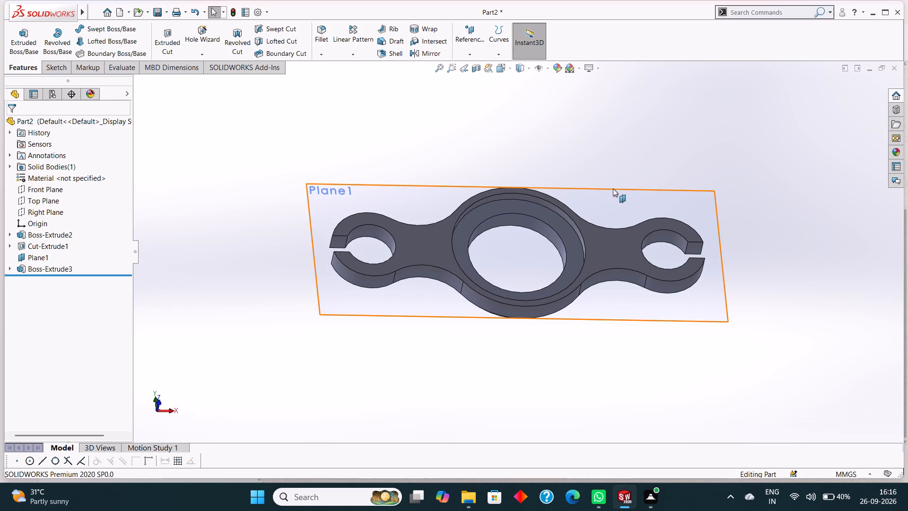
{"action": "left_click", "coordinate": [613, 188]}
{"action": "left_click", "coordinate": [672, 159]}
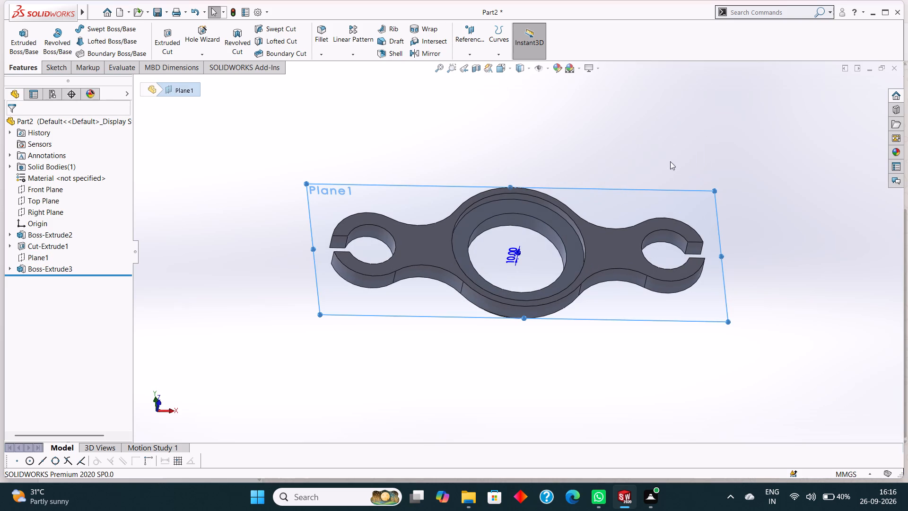
{"action": "left_click", "coordinate": [646, 161]}
{"action": "middle_click_drag", "start_coordinate": [646, 161], "coordinate": [645, 154]}
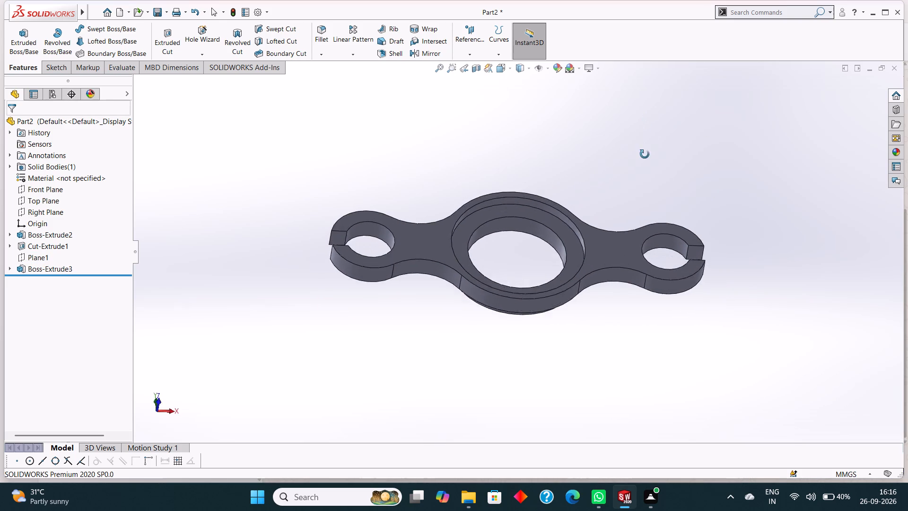
Apply a blue colour appearance to the link body's large flat face surrounding the central ring.
{"action": "middle_click_drag", "start_coordinate": [645, 154], "coordinate": [659, 160]}
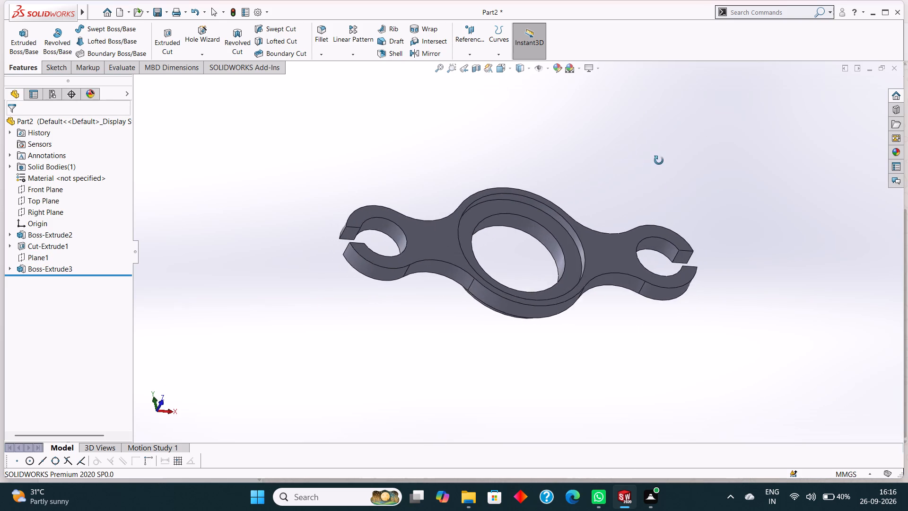
{"action": "middle_click_drag", "start_coordinate": [659, 160], "coordinate": [661, 171]}
{"action": "left_click", "coordinate": [426, 229]}
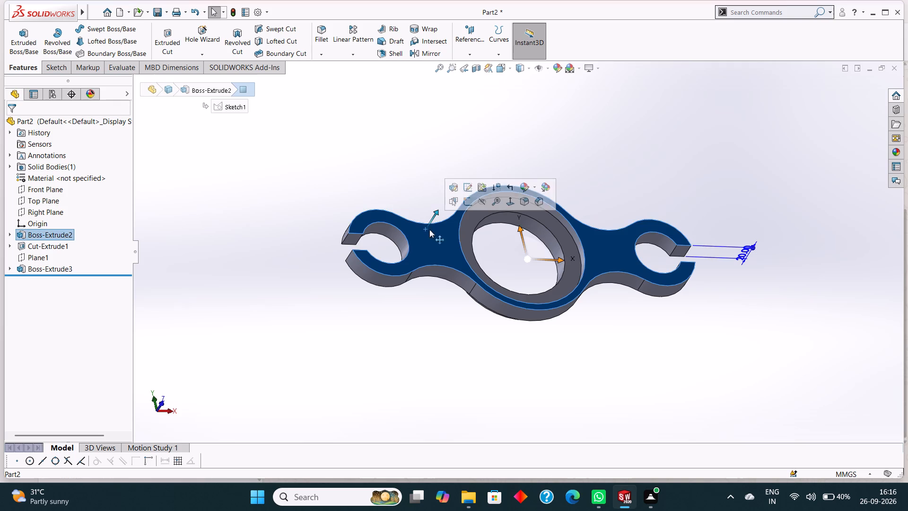
{"action": "left_click", "coordinate": [897, 151]}
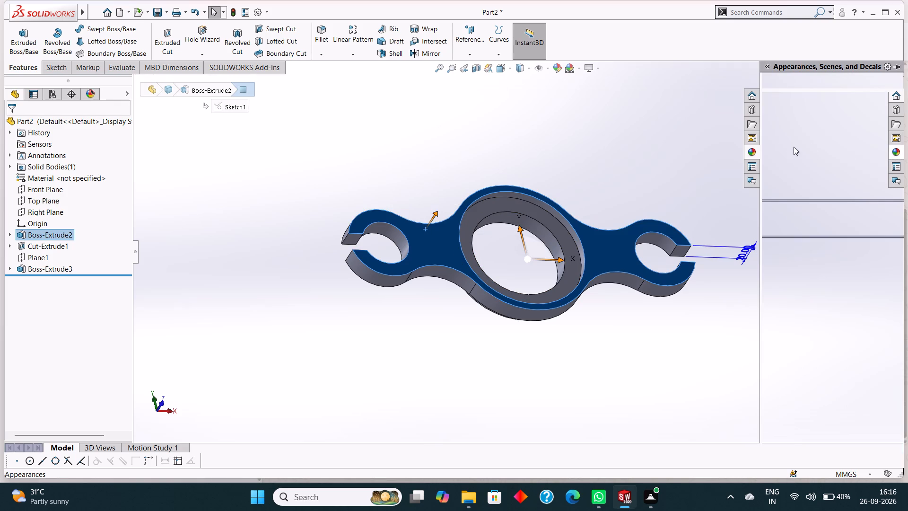
{"action": "left_click", "coordinate": [628, 116]}
{"action": "left_click", "coordinate": [422, 238]}
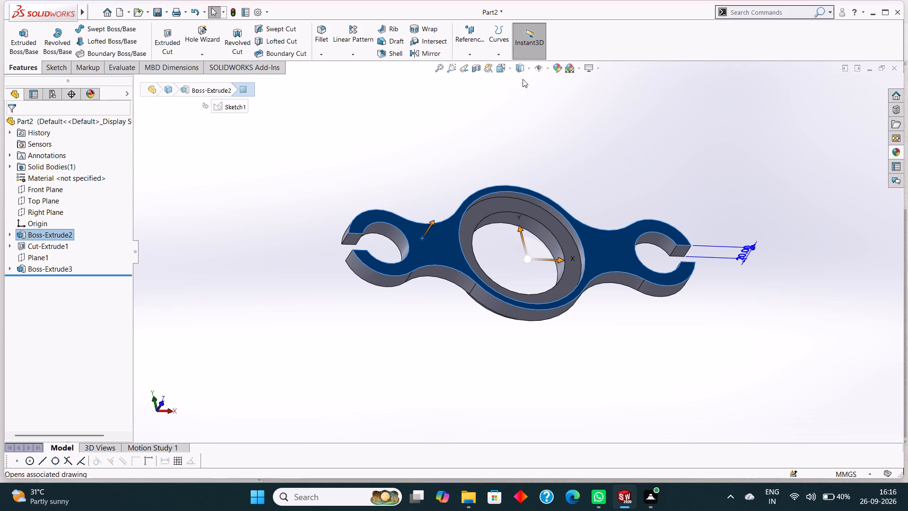
{"action": "left_click", "coordinate": [559, 64]}
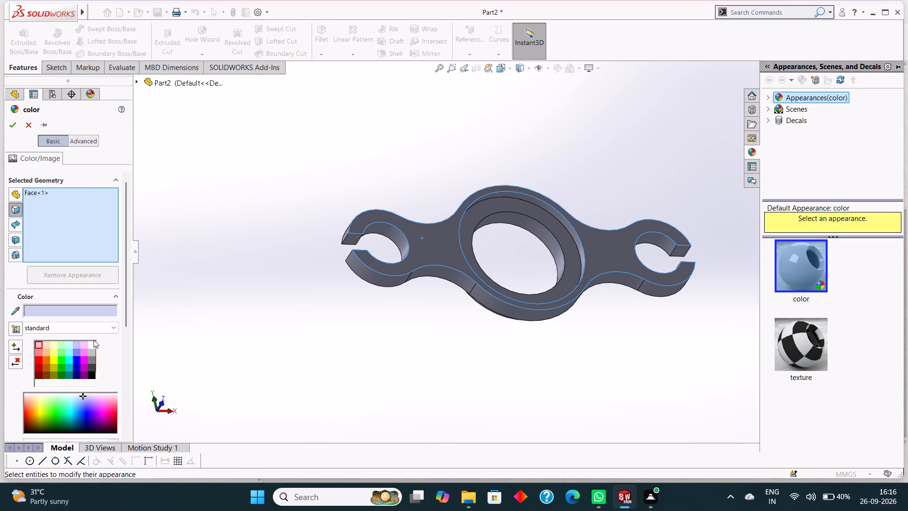
{"action": "left_click", "coordinate": [64, 308]}
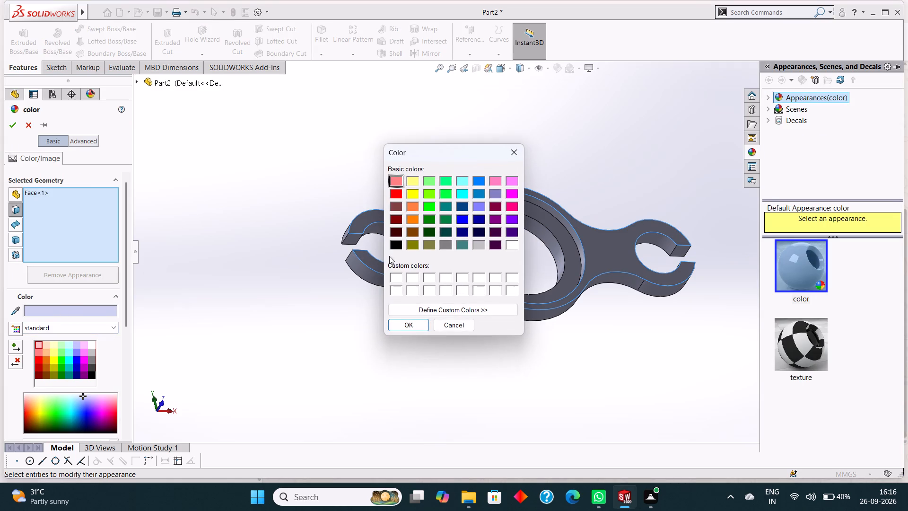
{"action": "left_click", "coordinate": [463, 218]}
{"action": "left_click", "coordinate": [407, 322]}
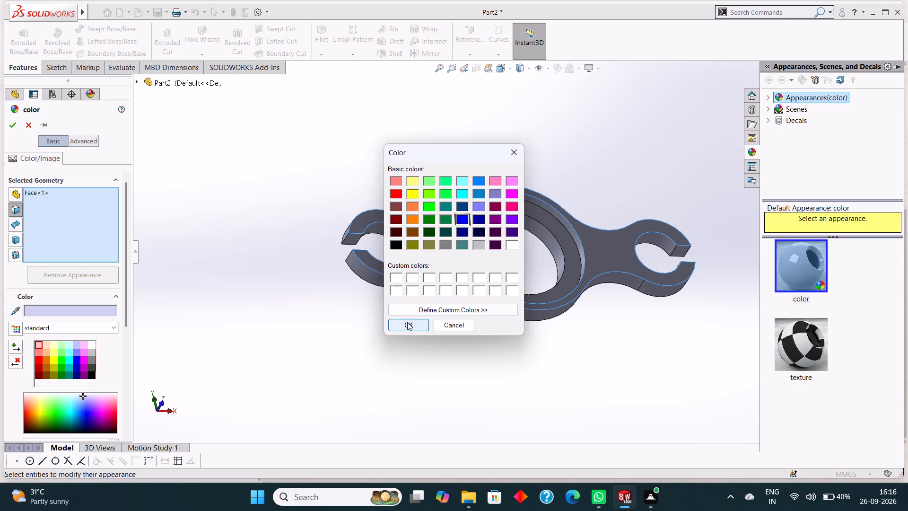
{"action": "left_click", "coordinate": [7, 126]}
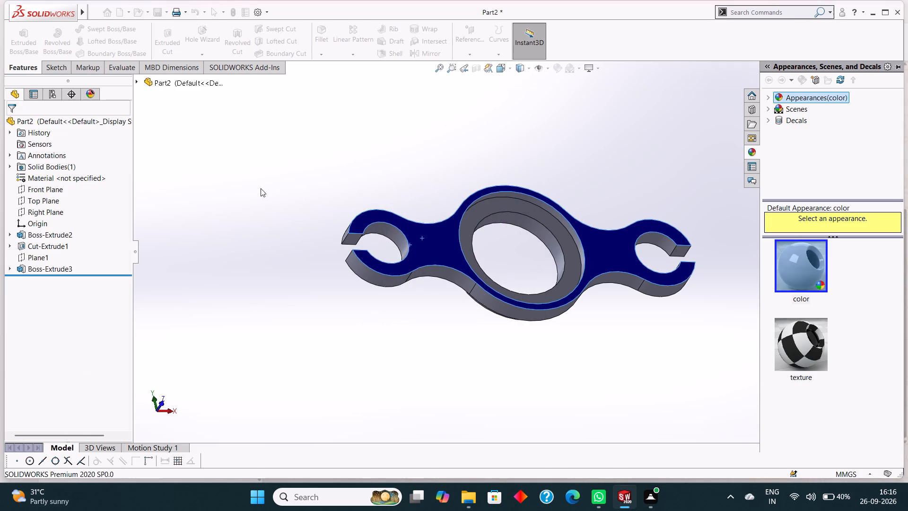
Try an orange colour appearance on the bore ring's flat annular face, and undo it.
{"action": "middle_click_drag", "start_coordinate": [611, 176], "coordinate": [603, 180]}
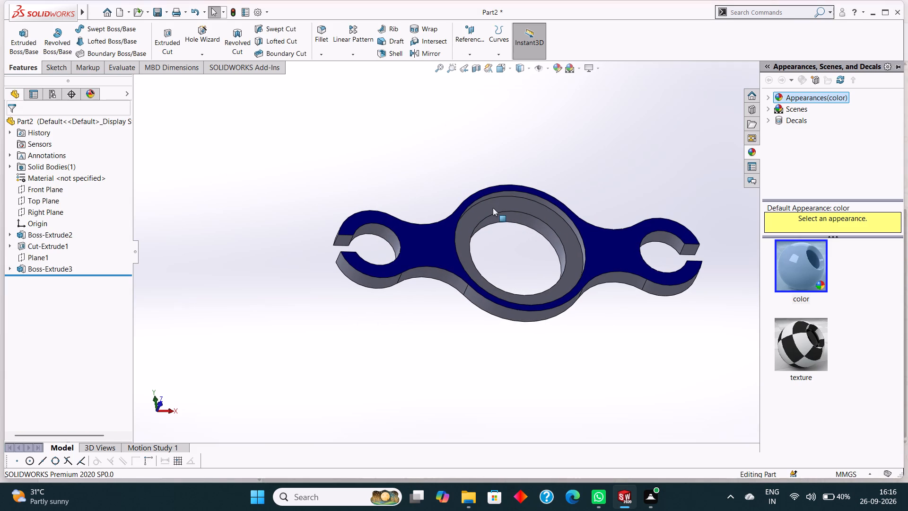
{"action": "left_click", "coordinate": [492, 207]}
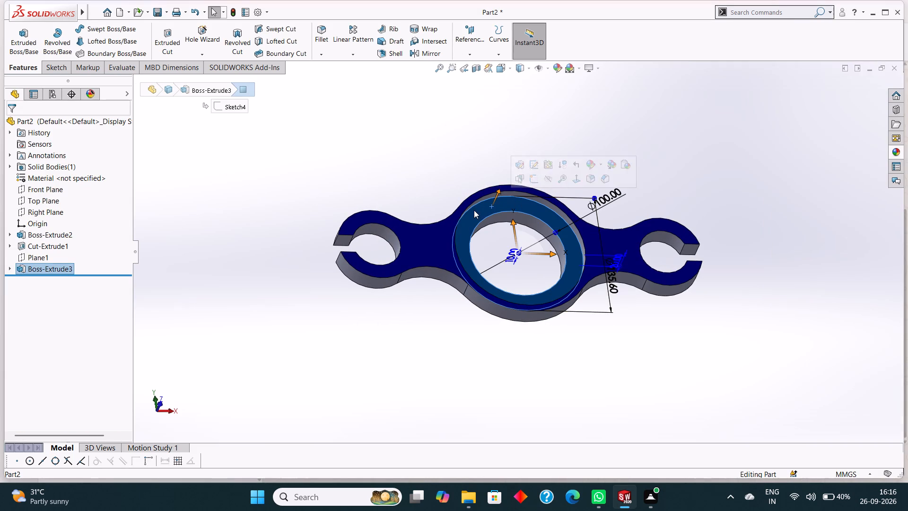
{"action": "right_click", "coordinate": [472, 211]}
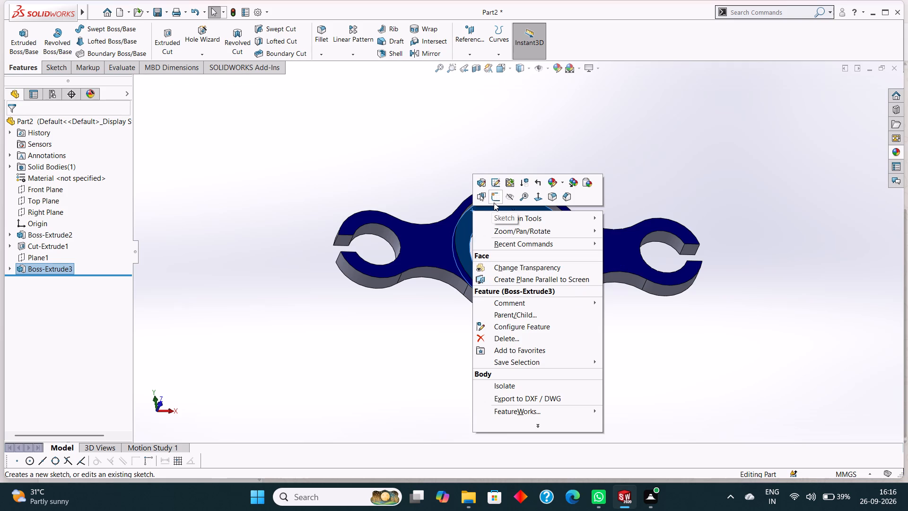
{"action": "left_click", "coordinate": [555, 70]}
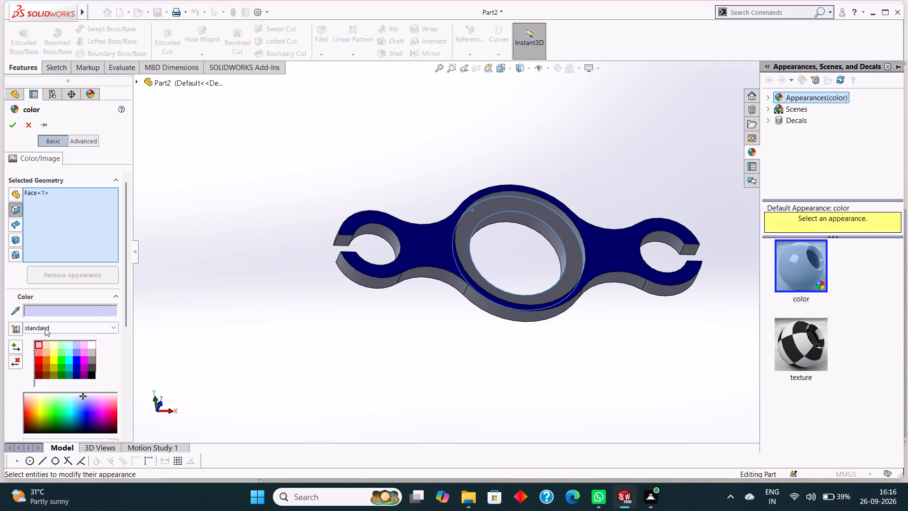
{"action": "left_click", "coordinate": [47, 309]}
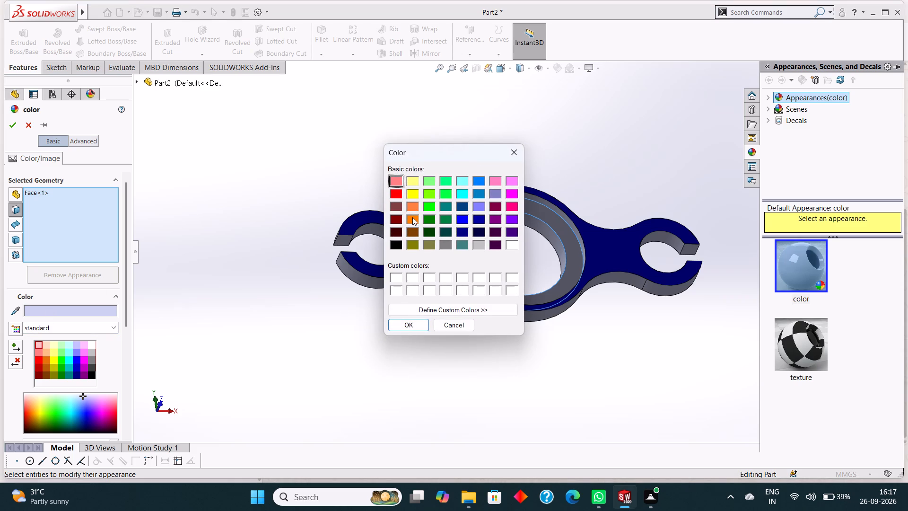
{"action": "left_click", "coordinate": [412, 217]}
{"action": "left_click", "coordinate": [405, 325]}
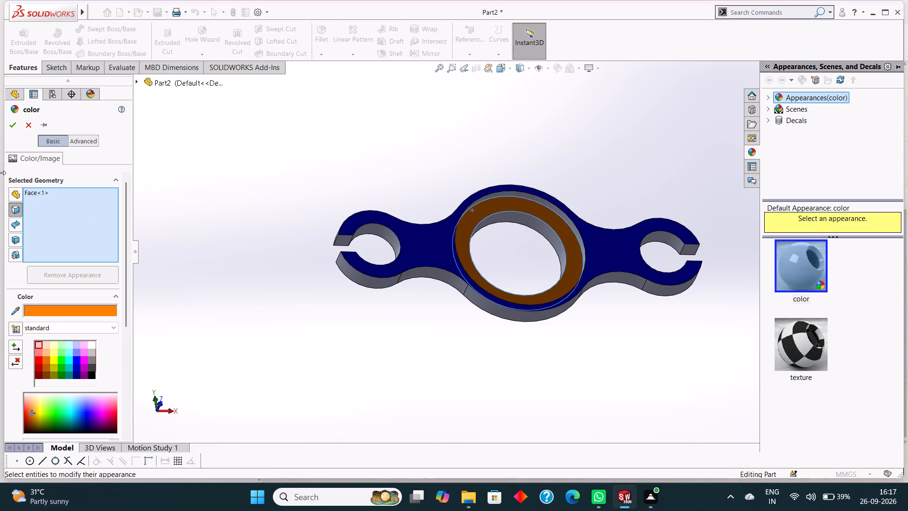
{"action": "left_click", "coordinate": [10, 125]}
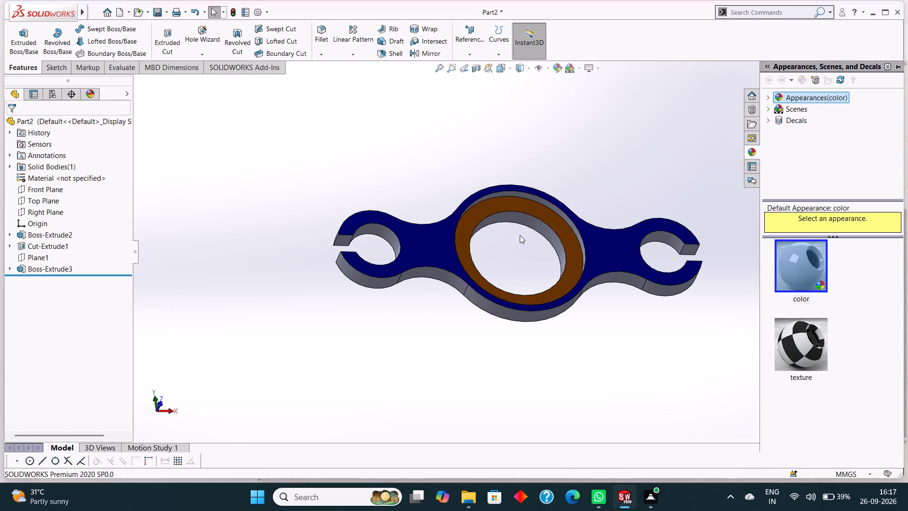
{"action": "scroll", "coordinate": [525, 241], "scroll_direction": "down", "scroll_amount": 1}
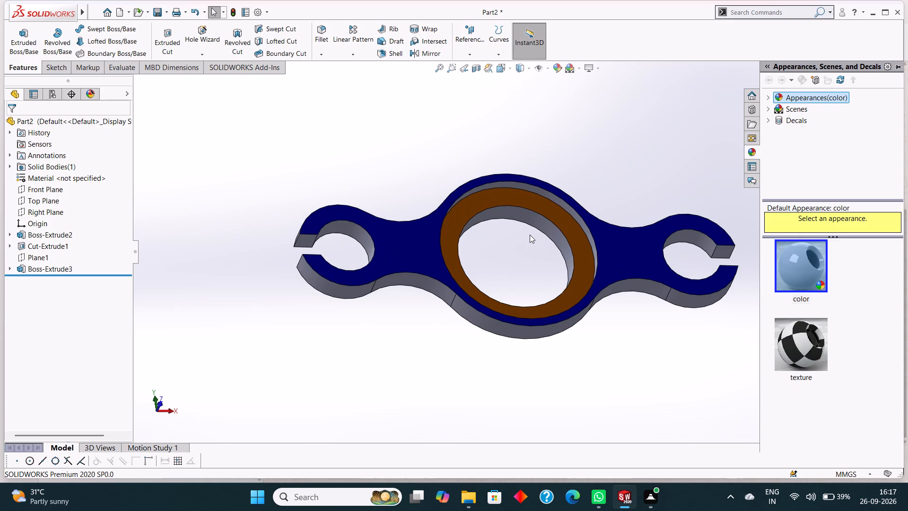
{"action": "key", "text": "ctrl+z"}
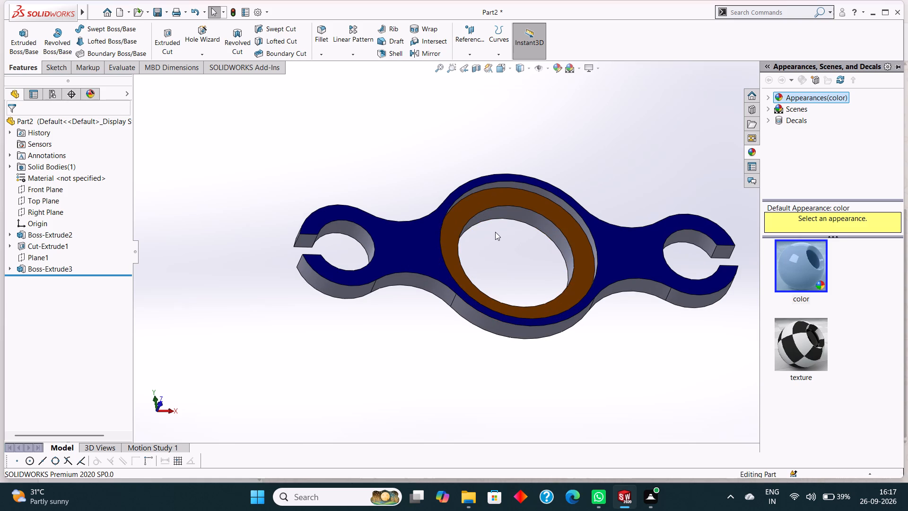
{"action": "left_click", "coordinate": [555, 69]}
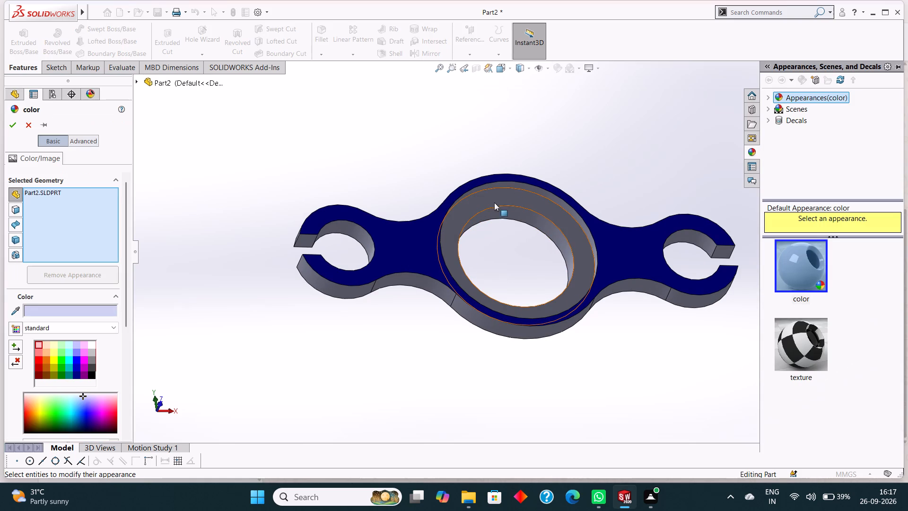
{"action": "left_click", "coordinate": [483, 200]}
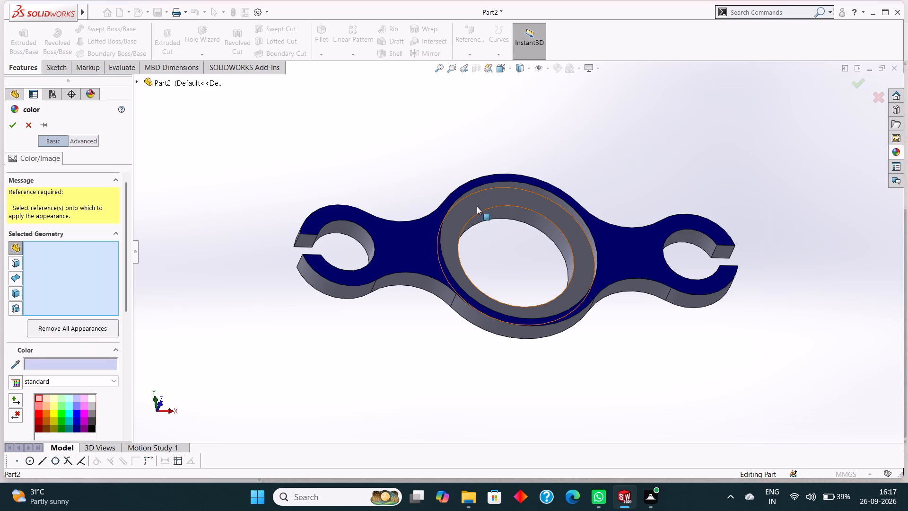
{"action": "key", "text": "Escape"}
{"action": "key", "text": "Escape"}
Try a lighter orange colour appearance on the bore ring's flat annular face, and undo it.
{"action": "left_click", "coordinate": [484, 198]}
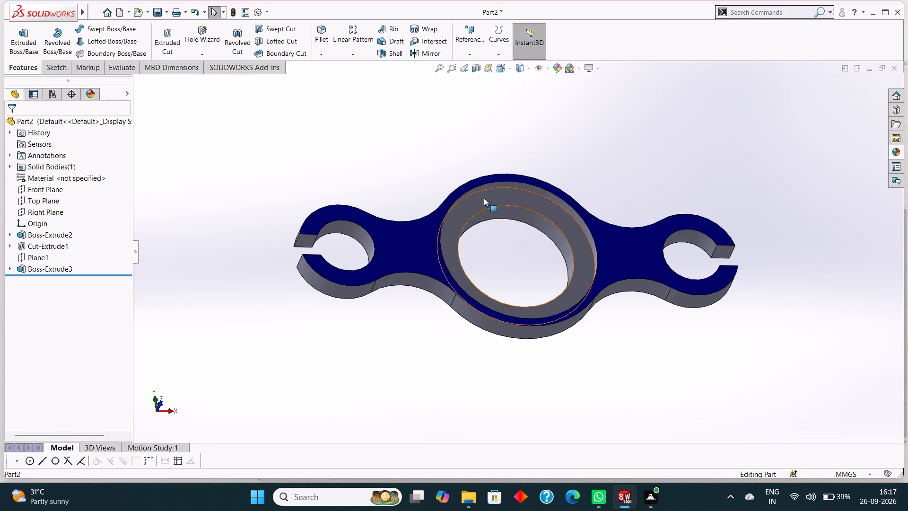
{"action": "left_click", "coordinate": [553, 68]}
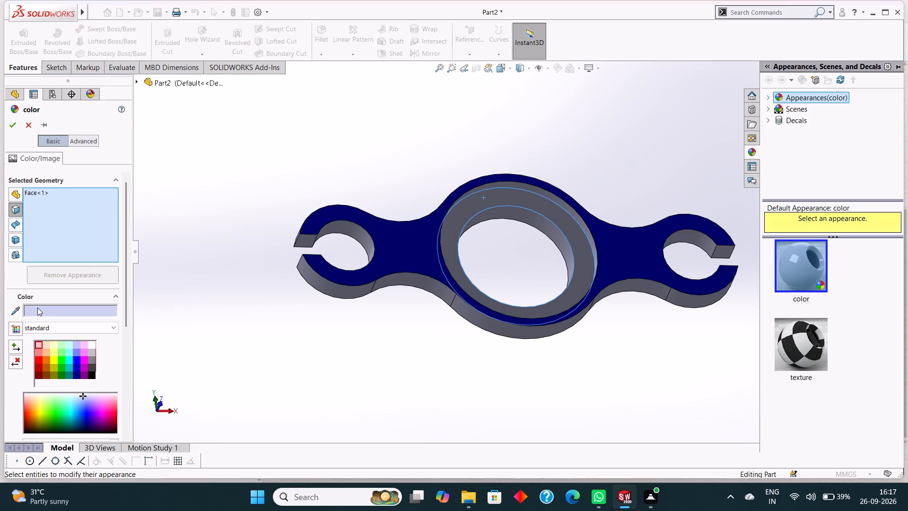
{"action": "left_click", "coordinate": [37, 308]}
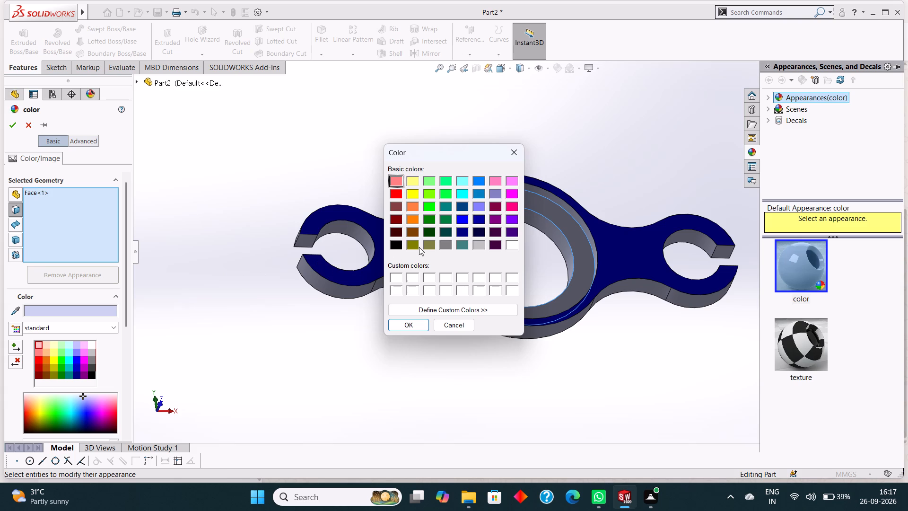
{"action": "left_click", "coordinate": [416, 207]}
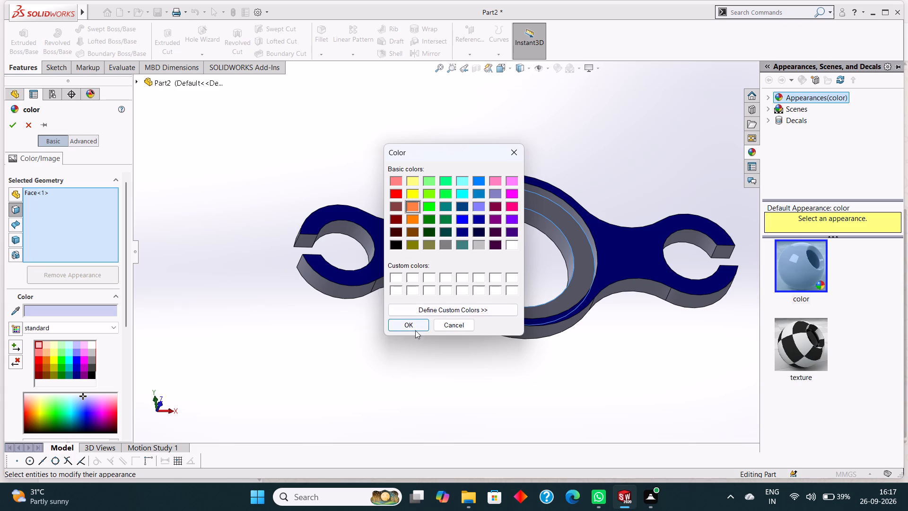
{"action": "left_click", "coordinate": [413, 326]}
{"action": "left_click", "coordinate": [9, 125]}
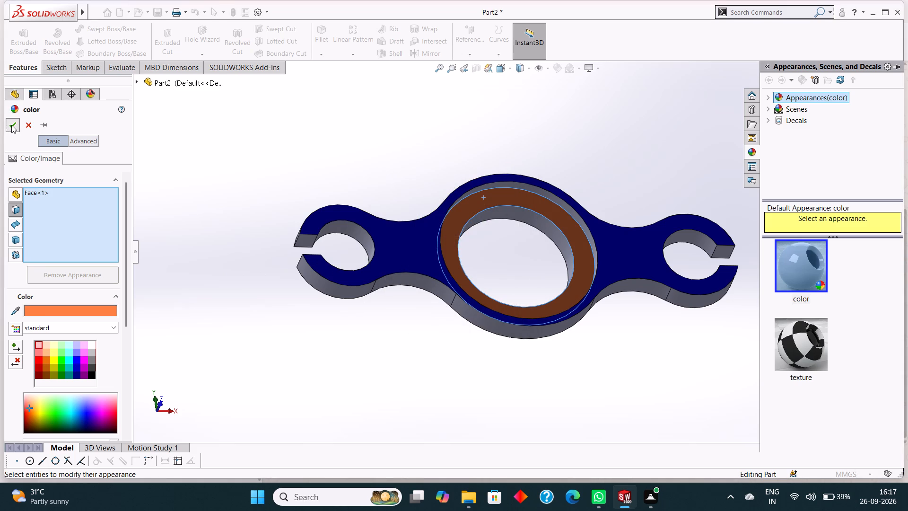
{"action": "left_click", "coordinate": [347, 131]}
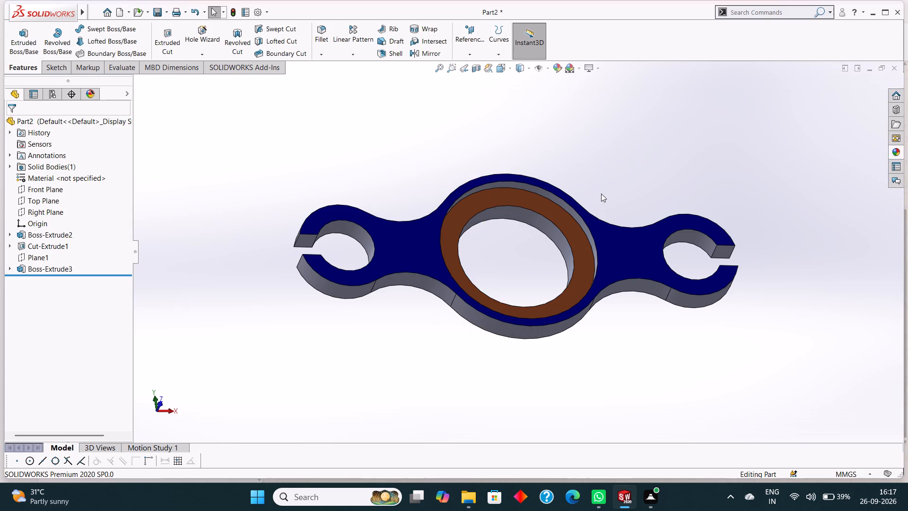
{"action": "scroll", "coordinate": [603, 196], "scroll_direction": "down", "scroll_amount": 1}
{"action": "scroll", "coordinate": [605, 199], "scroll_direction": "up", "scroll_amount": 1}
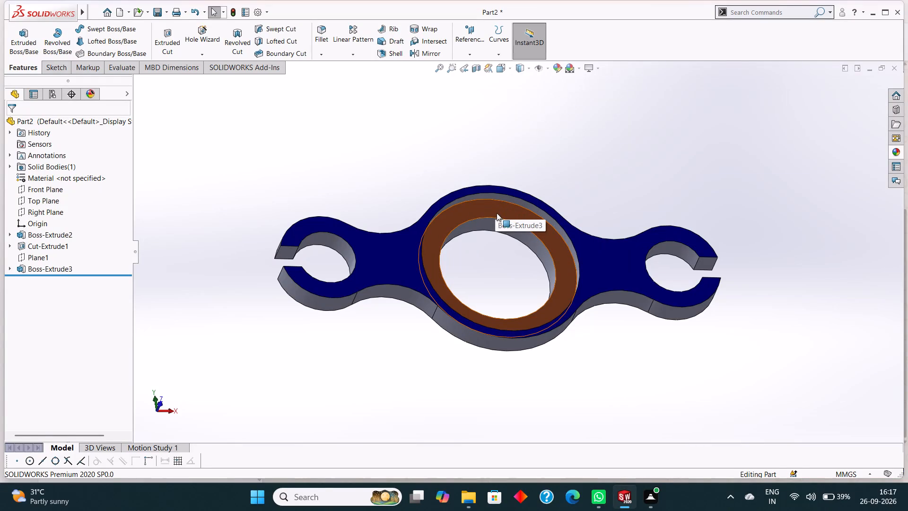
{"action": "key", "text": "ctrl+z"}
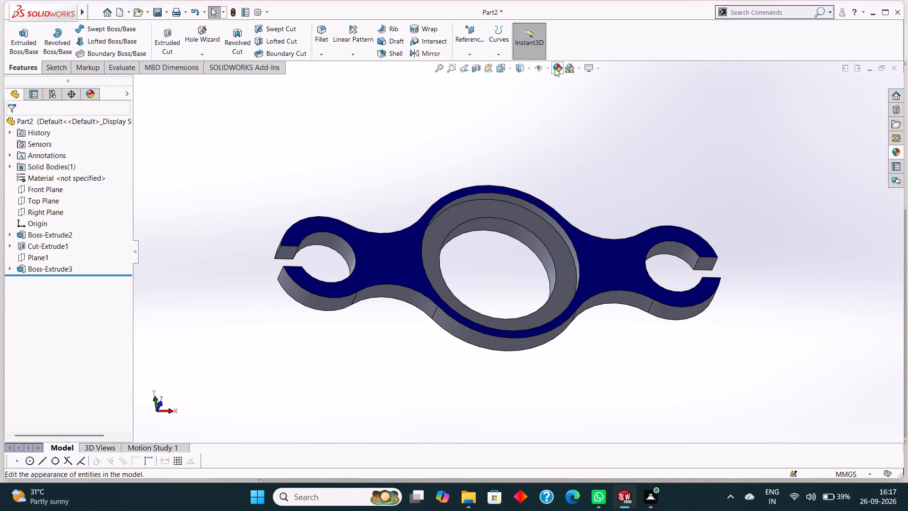
Apply a yellow colour appearance to the bore ring's flat annular face.
{"action": "left_click", "coordinate": [477, 204]}
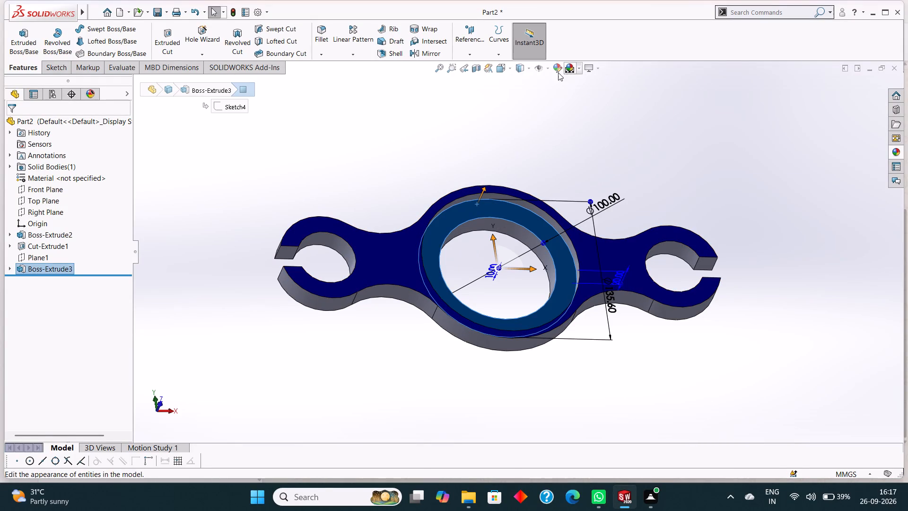
{"action": "left_click", "coordinate": [556, 70]}
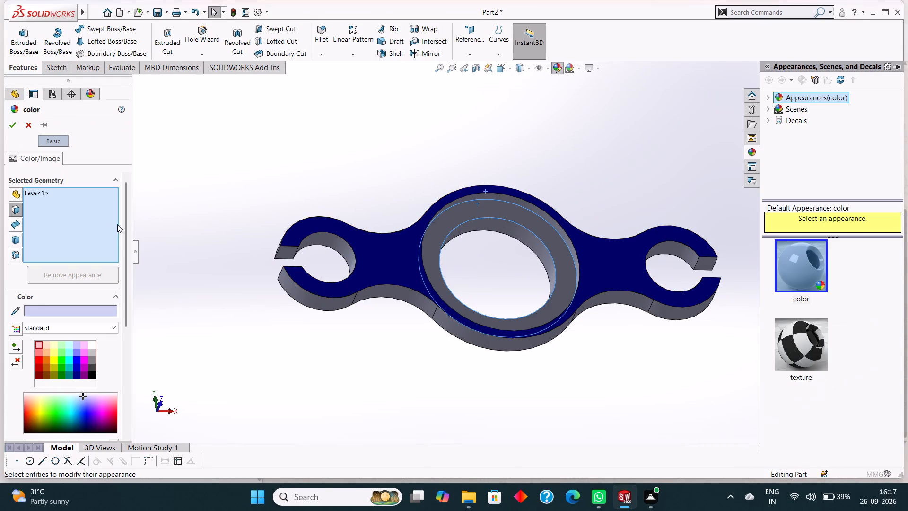
{"action": "left_click", "coordinate": [32, 309]}
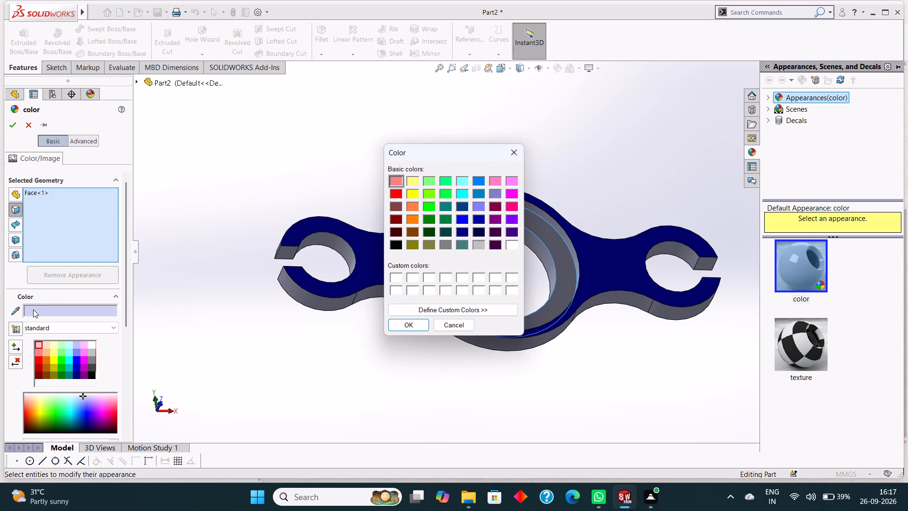
{"action": "left_click", "coordinate": [415, 189]}
{"action": "left_click", "coordinate": [411, 322]}
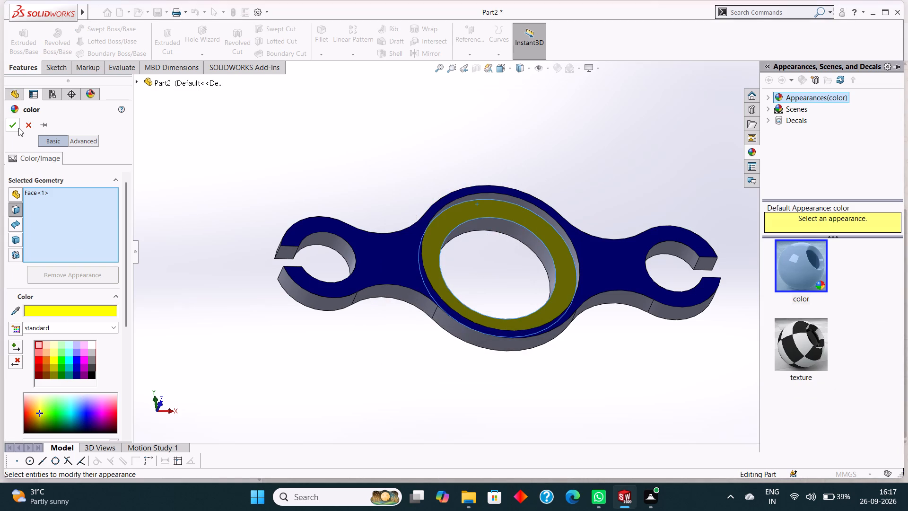
{"action": "left_click", "coordinate": [18, 124]}
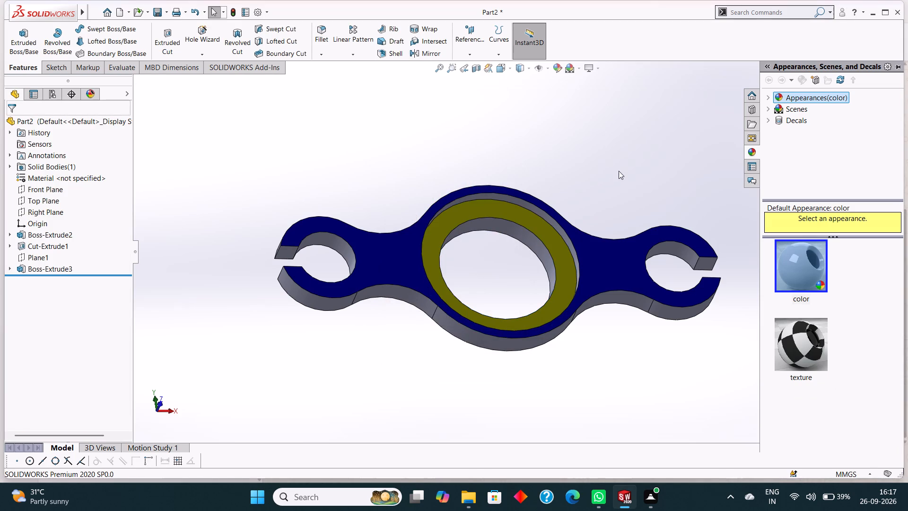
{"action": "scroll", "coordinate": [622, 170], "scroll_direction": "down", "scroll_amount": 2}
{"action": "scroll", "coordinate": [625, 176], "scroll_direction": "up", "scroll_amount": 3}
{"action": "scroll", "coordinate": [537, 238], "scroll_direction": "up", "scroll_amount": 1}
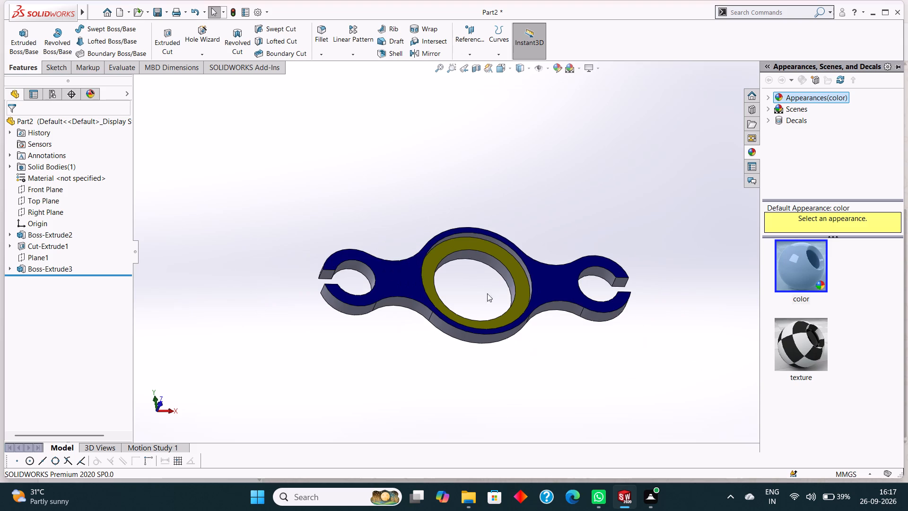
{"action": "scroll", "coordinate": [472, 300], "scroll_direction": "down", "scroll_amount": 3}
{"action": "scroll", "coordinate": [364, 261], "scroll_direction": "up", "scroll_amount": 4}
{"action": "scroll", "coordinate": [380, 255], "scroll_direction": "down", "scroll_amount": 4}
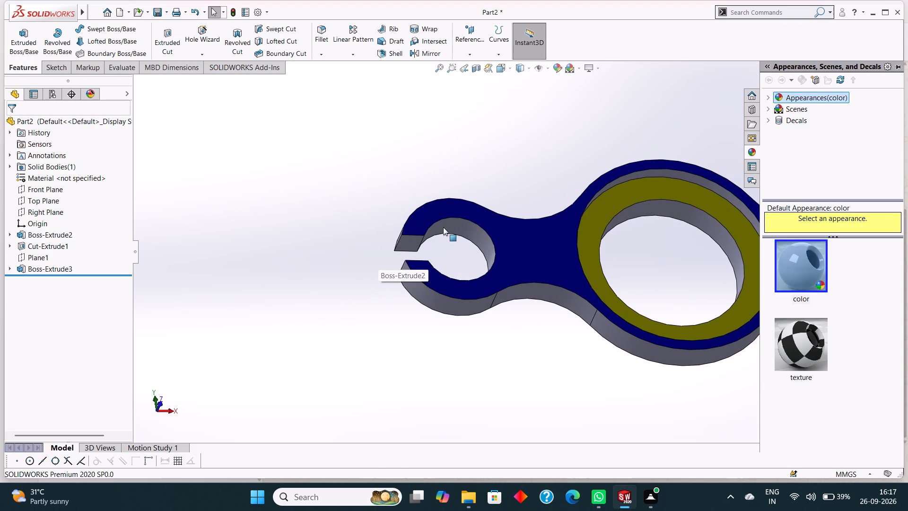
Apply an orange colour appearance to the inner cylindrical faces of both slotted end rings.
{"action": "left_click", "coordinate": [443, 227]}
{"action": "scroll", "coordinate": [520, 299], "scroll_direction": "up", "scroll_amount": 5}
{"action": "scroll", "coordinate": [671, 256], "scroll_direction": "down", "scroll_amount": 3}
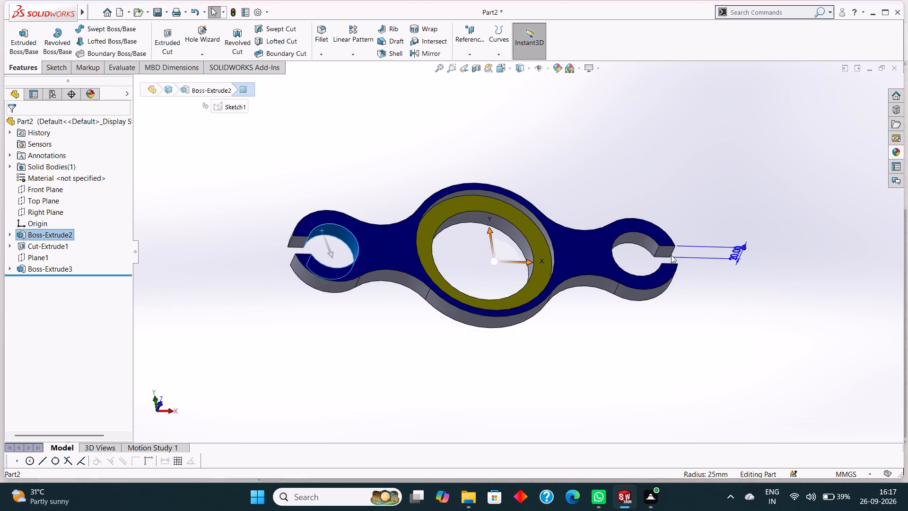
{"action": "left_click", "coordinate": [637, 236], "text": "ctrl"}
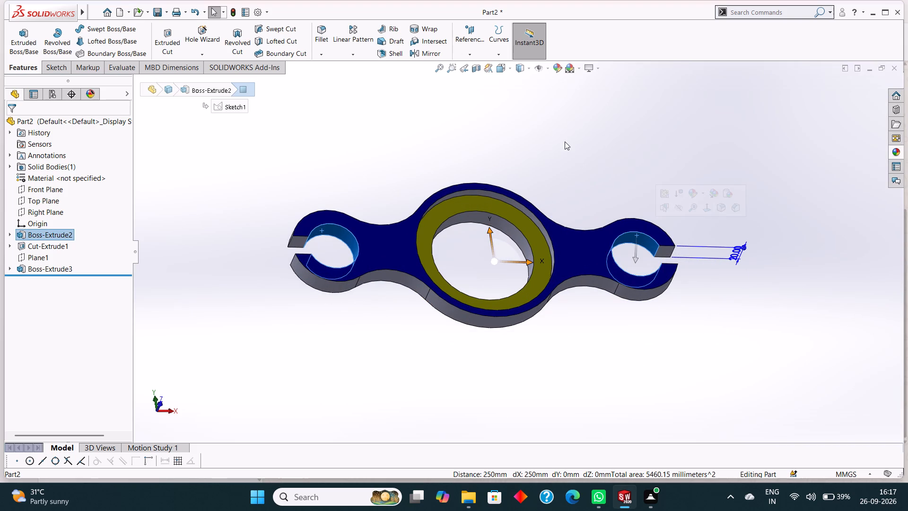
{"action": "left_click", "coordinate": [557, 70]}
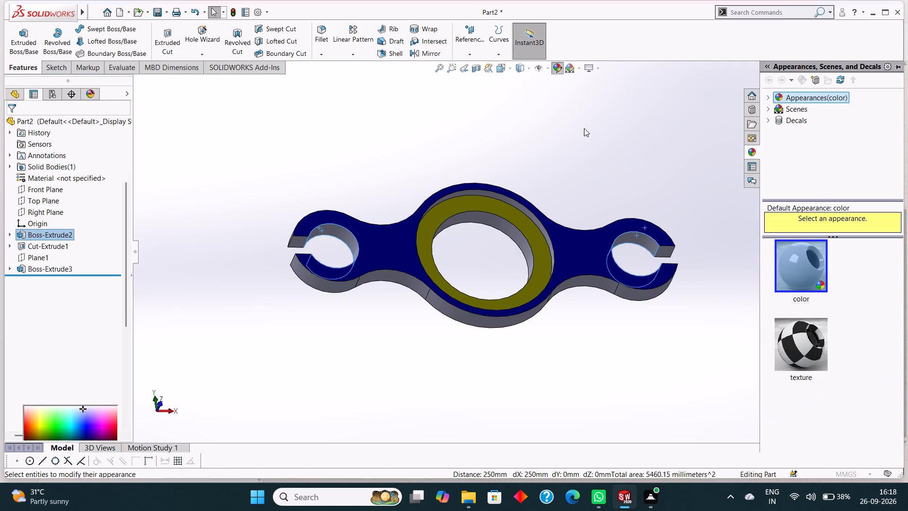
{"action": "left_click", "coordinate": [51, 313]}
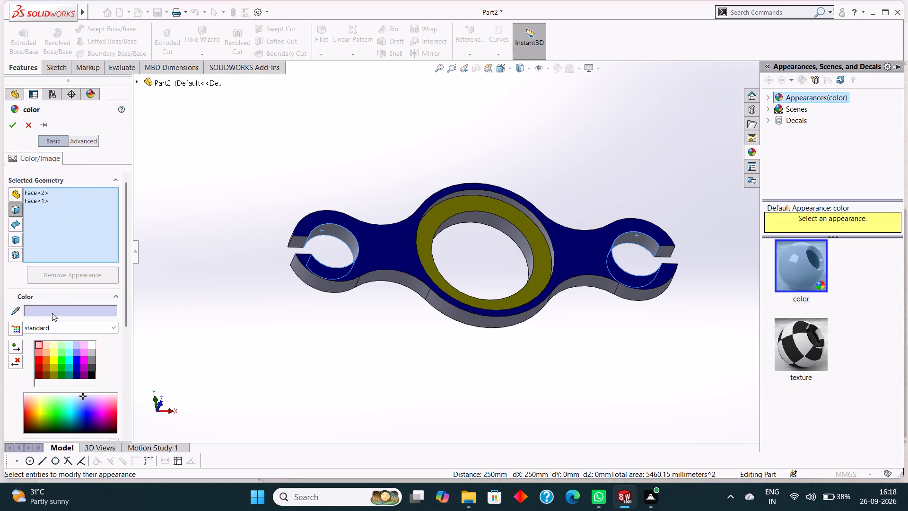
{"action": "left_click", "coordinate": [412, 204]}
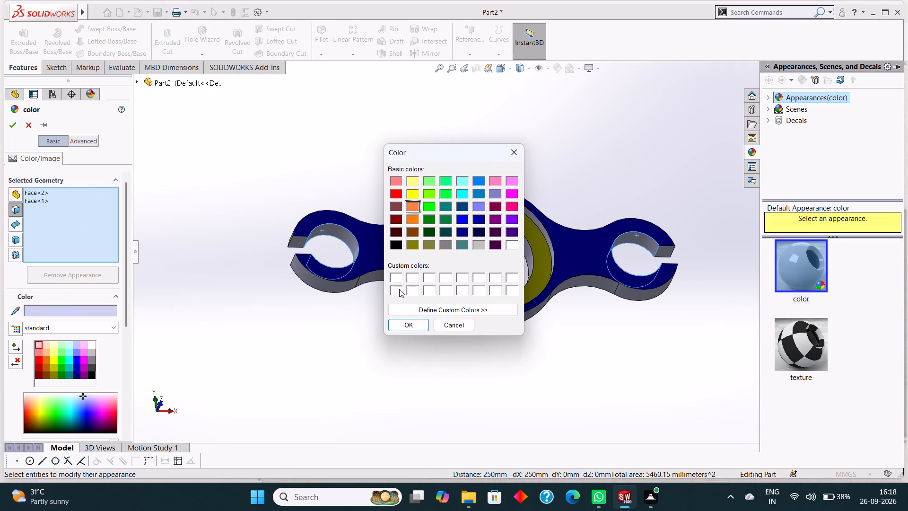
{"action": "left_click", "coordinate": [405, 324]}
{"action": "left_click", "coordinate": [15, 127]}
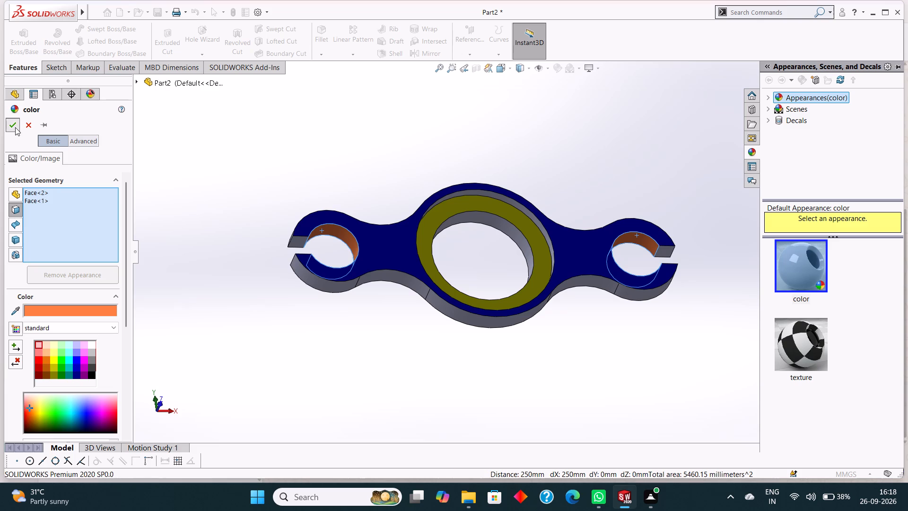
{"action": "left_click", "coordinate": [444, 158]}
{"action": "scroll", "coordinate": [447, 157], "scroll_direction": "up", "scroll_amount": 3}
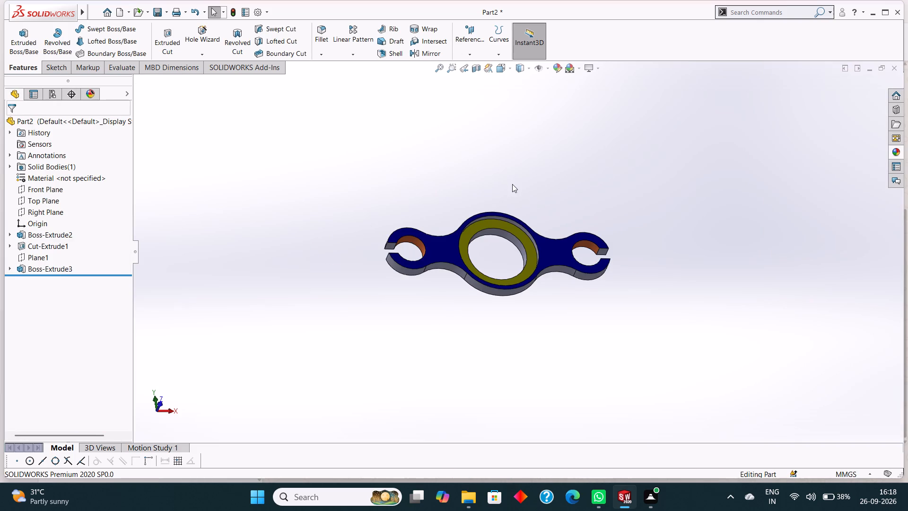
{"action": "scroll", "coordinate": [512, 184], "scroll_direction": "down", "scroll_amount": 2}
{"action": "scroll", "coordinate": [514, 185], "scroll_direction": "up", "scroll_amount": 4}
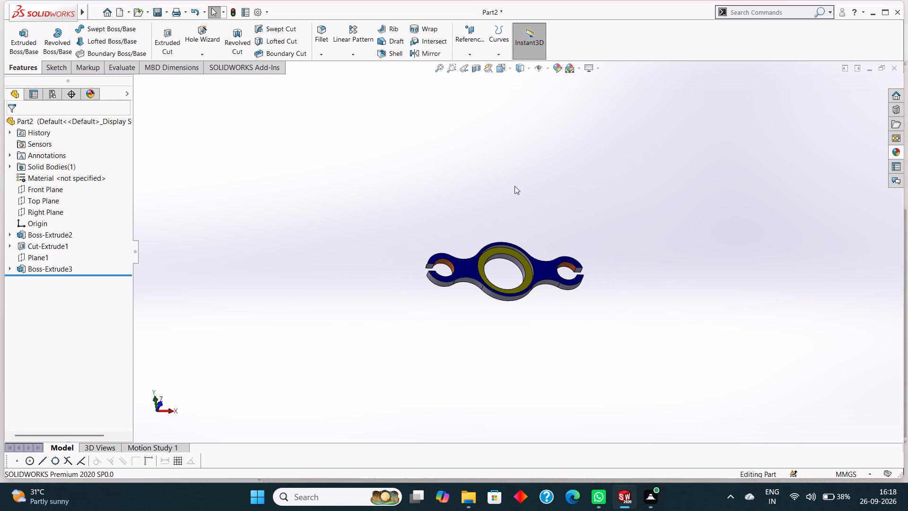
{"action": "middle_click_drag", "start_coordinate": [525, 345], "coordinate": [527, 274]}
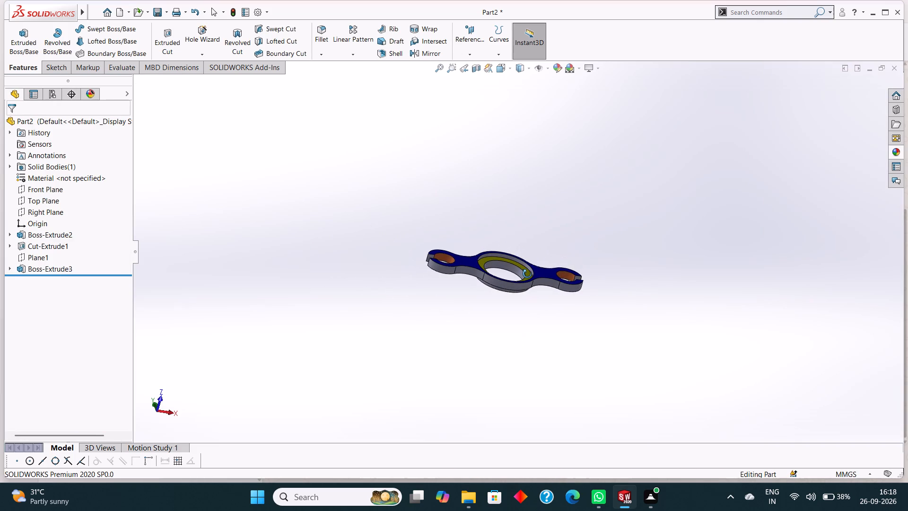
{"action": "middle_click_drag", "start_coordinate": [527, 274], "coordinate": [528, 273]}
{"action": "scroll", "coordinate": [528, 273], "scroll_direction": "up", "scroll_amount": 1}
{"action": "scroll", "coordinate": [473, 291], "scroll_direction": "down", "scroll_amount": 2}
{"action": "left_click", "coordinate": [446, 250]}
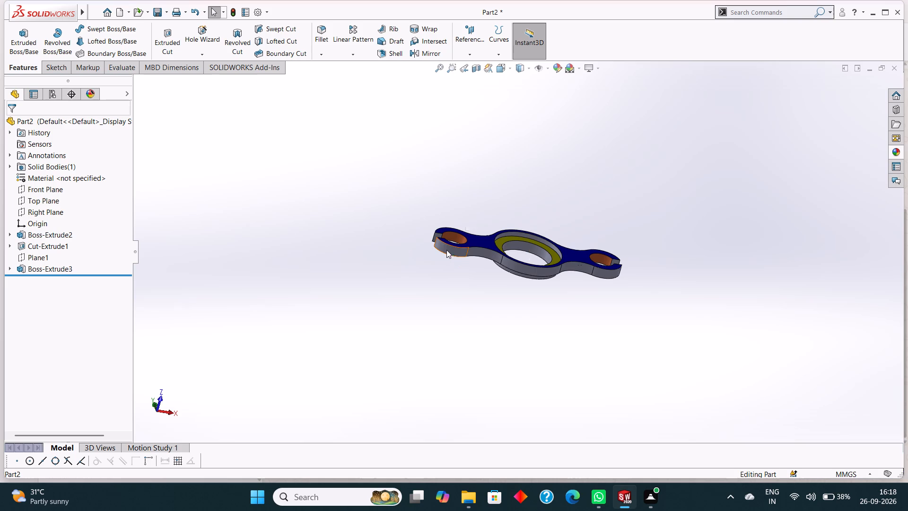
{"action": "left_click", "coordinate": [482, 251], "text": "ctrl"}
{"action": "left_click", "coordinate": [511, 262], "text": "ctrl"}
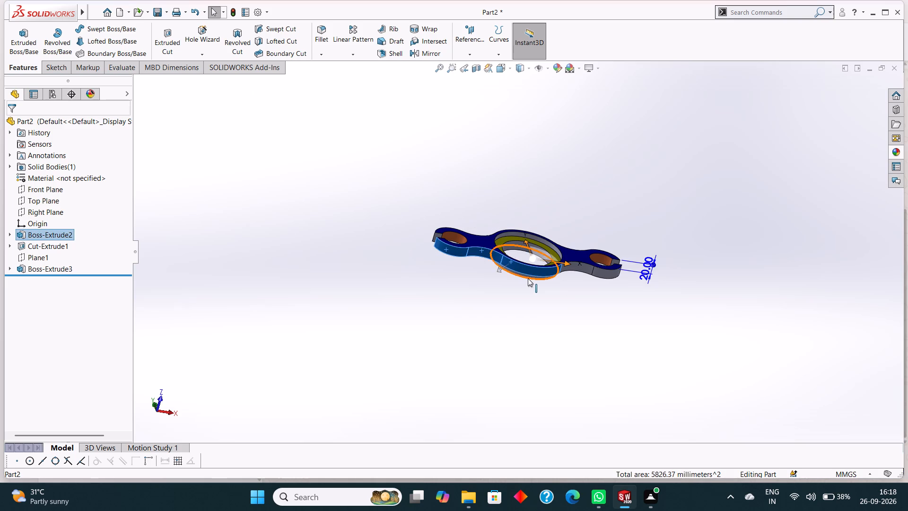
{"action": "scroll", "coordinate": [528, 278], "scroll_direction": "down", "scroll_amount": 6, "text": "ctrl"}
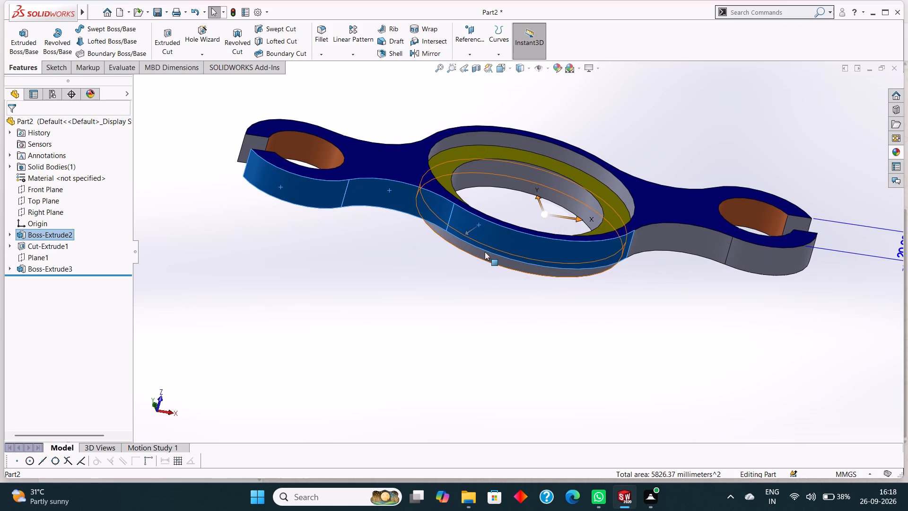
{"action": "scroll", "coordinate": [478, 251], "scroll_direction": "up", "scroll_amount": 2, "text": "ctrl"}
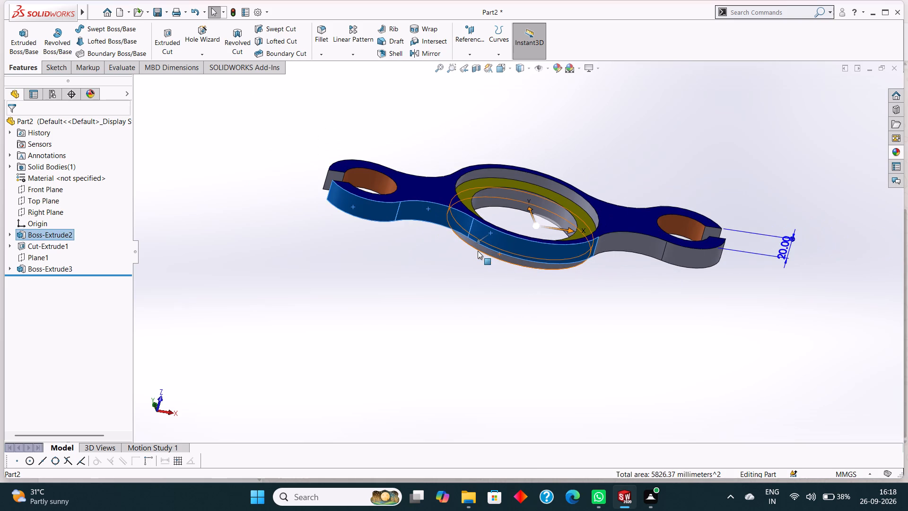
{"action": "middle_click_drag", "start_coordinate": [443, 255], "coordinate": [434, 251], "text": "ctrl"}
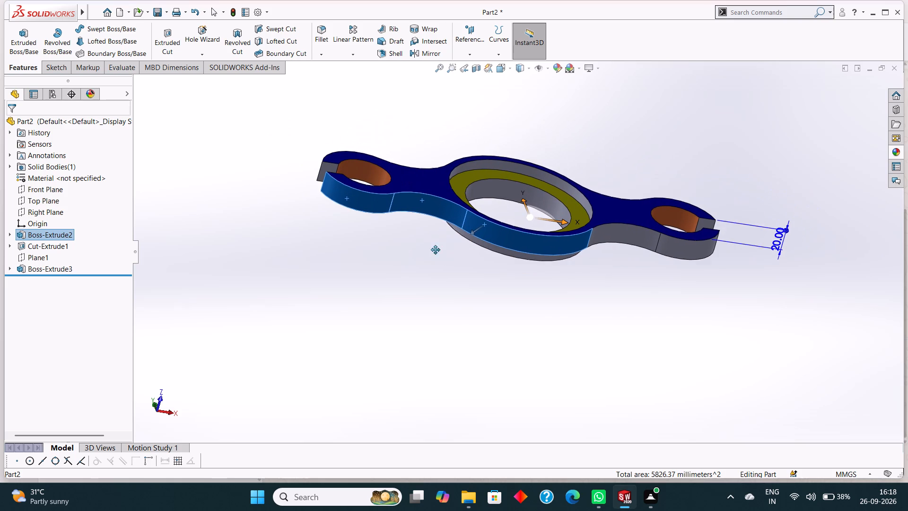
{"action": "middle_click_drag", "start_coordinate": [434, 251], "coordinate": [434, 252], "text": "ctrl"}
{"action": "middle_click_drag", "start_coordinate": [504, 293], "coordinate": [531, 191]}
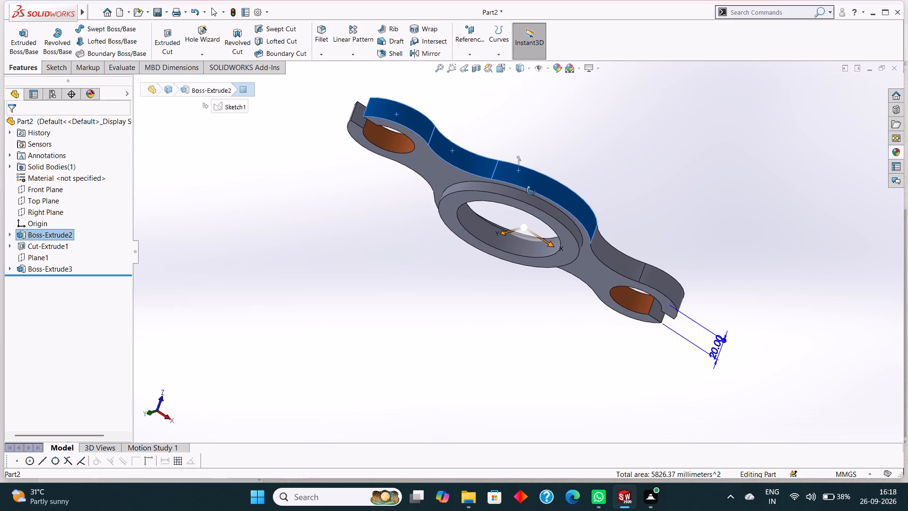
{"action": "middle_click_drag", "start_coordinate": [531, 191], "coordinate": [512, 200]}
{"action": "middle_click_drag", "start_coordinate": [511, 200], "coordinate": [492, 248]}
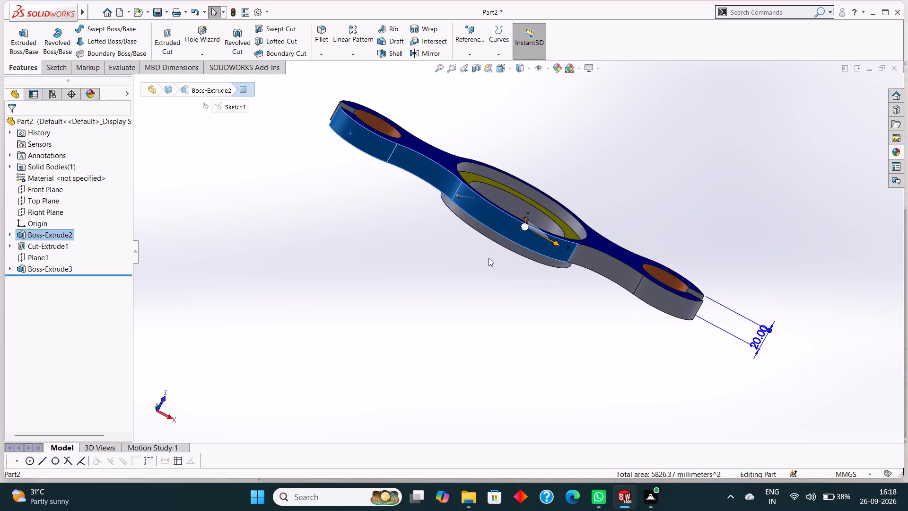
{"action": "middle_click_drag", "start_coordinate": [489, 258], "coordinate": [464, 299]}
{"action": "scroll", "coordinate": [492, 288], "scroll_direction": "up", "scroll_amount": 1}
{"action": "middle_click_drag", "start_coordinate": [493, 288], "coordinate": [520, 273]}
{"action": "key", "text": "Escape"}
Undo the face colour appearances and the central bore ring's extrusion, back to editing the ring sketch.
{"action": "key", "text": "ctrl+z"}
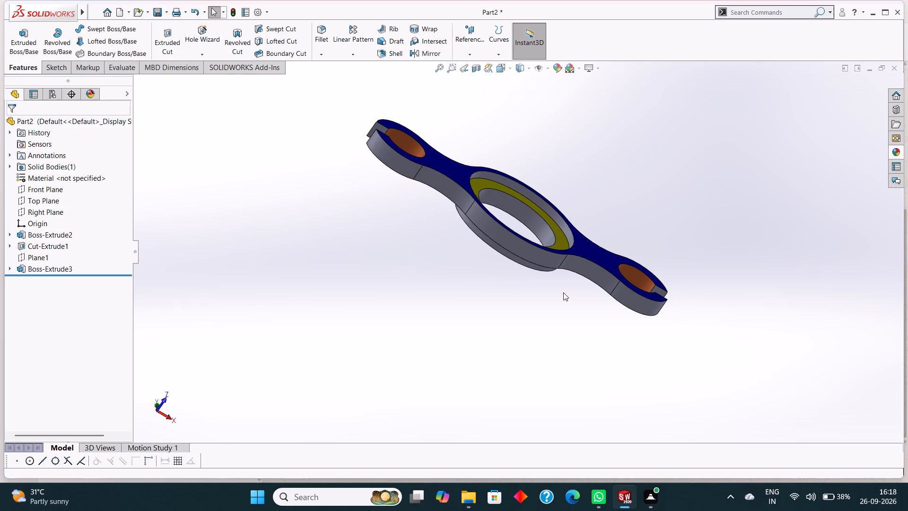
{"action": "key", "text": "ctrl+z"}
{"action": "key", "text": "ctrl+z"}
{"action": "key", "text": "ctrl+z"}
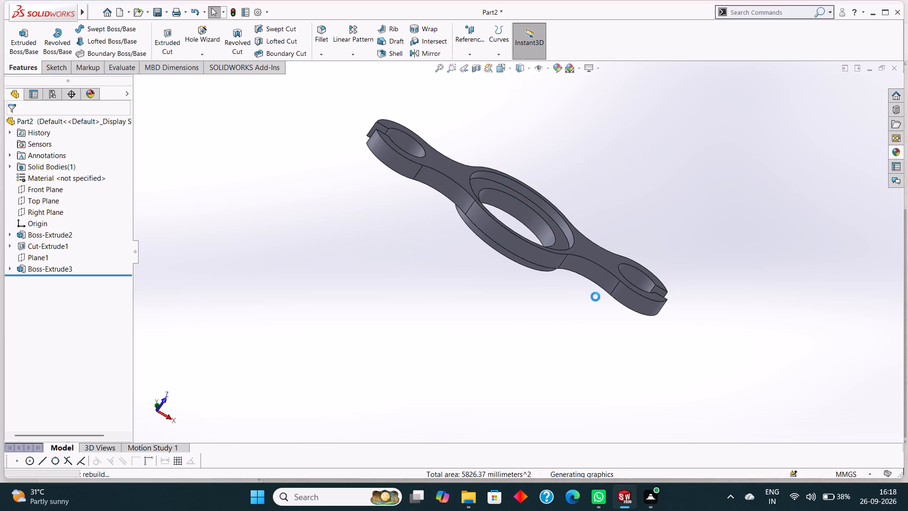
{"action": "key", "text": "ctrl+z"}
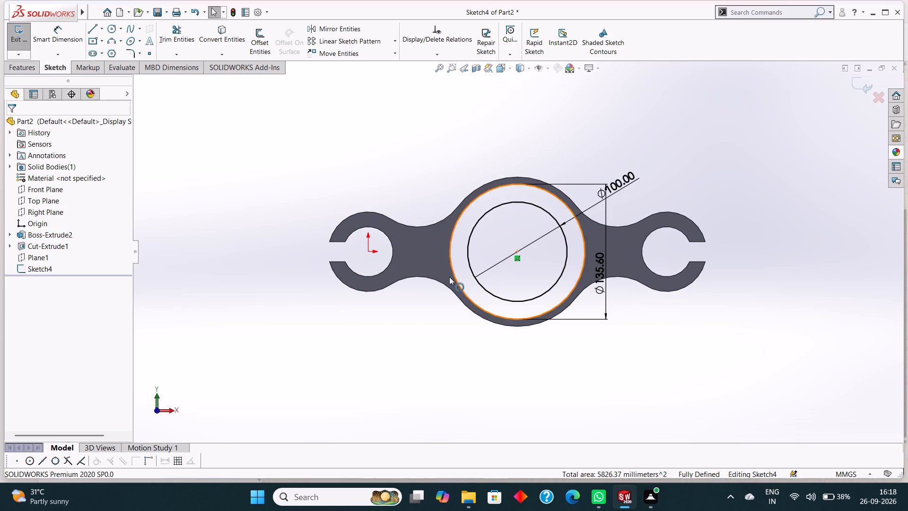
Undo the central ring sketch with its circles and dimensions, along with its reference plane Plane1.
{"action": "left_click", "coordinate": [38, 234]}
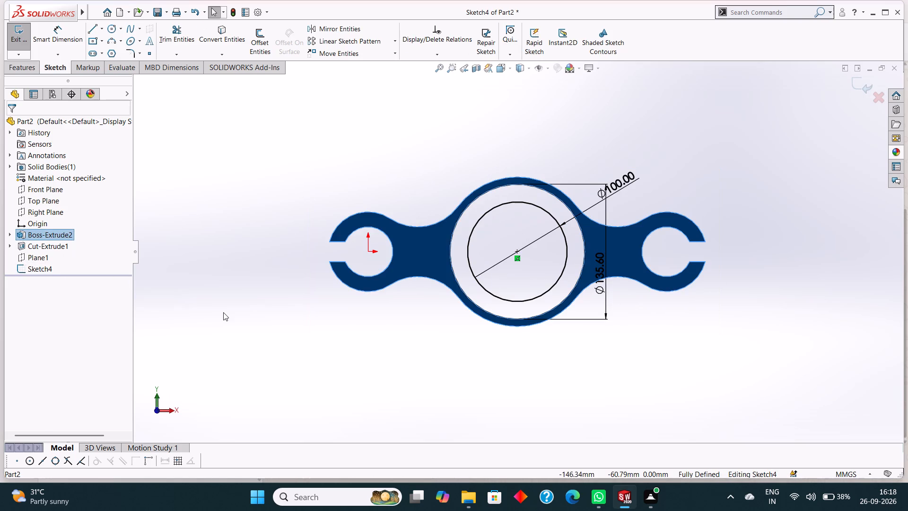
{"action": "key", "text": "Escape"}
{"action": "key", "text": "ctrl+z"}
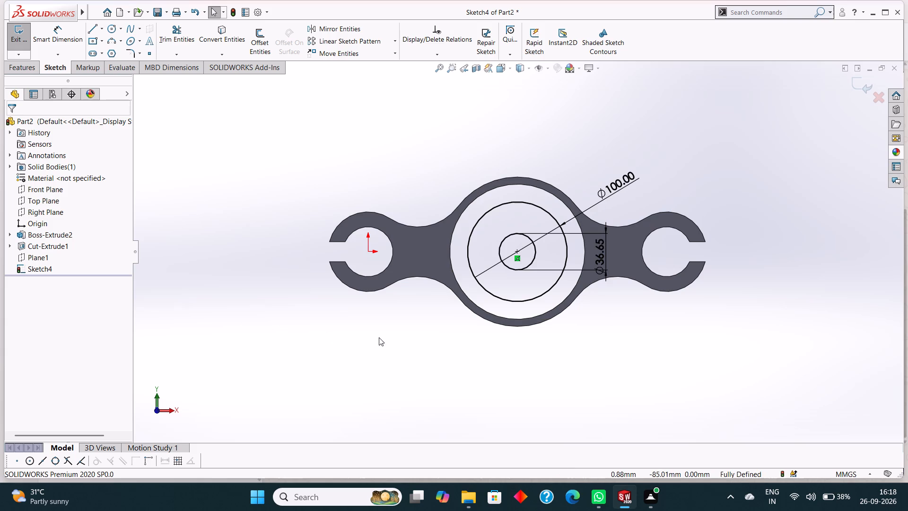
{"action": "key", "text": "ctrl+z"}
{"action": "key", "text": "ctrl+z"}
{"action": "key", "text": "ctrl+z"}
{"action": "key", "text": "ctrl+z"}
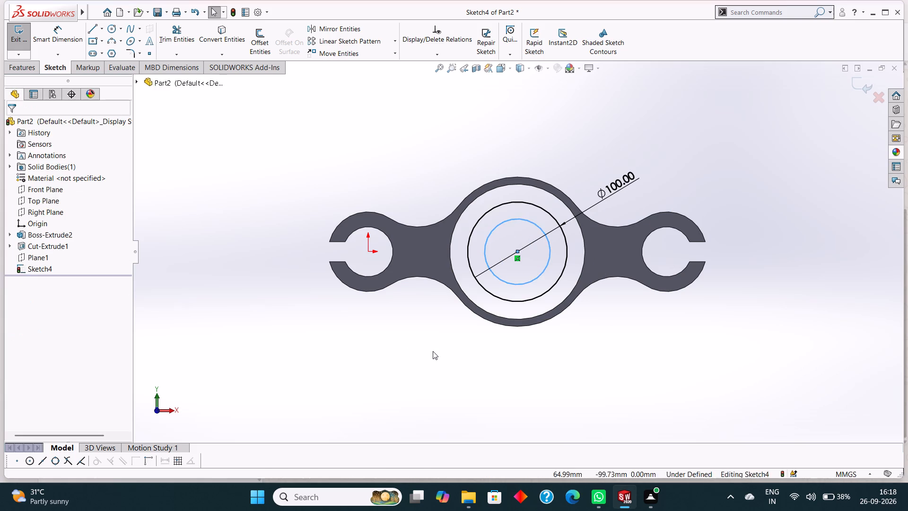
{"action": "key", "text": "ctrl+z"}
{"action": "key", "text": "ctrl+z"}
{"action": "key", "text": "ctrl+z"}
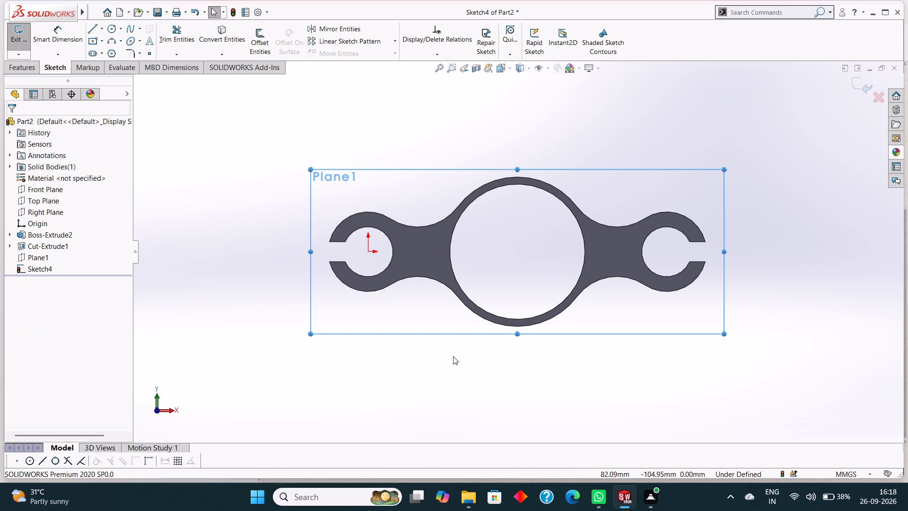
{"action": "middle_click_drag", "start_coordinate": [502, 377], "coordinate": [532, 267]}
{"action": "scroll", "coordinate": [532, 273], "scroll_direction": "up", "scroll_amount": 1}
{"action": "key", "text": "ctrl+z"}
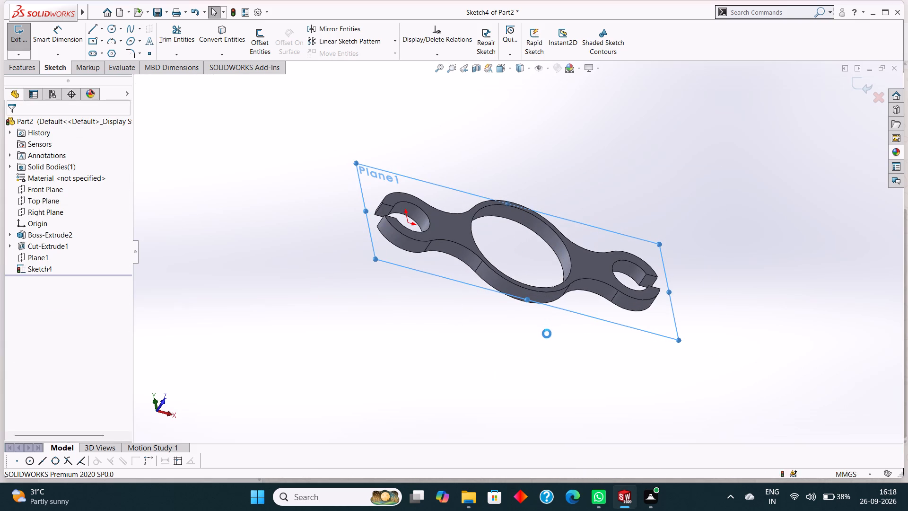
{"action": "key", "text": "ctrl+z"}
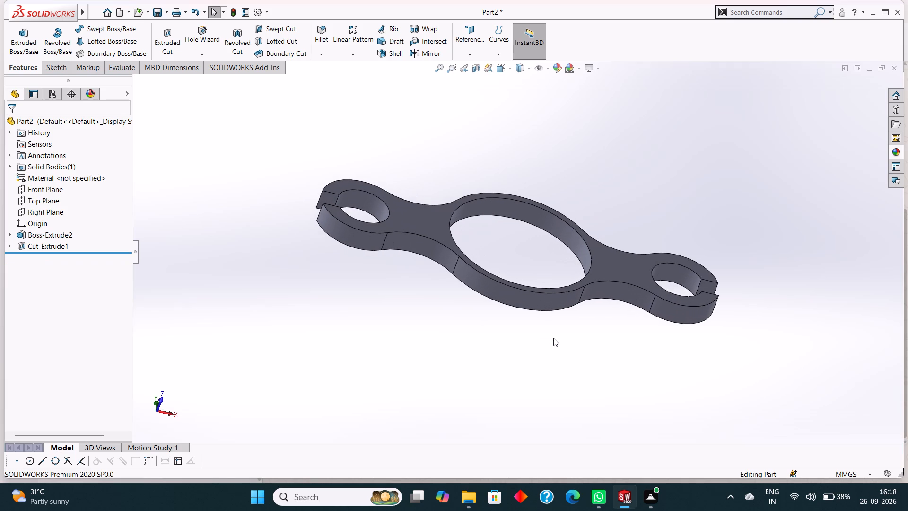
Undo the central circular cut and the dimensioned circle in its sketch.
{"action": "key", "text": "ctrl+z"}
{"action": "key", "text": "ctrl+z"}
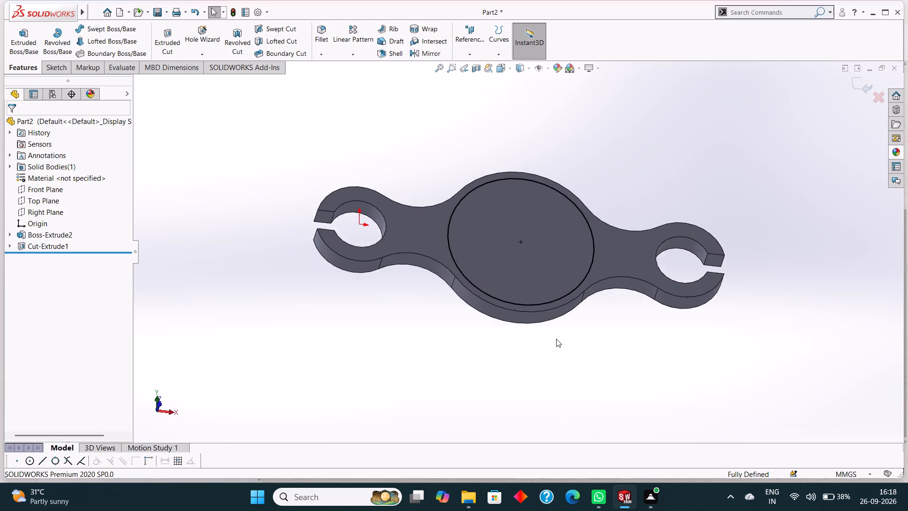
{"action": "key", "text": "ctrl+z"}
{"action": "key", "text": "ctrl+z"}
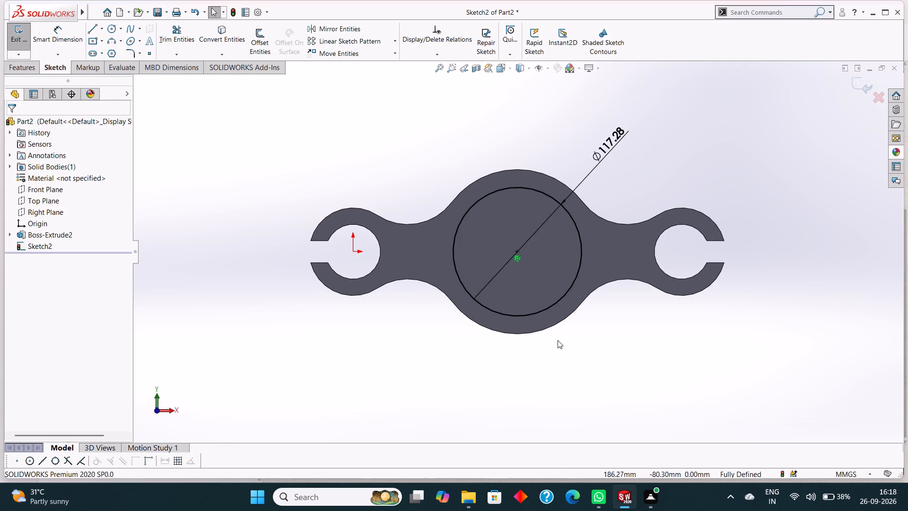
{"action": "key", "text": "ctrl+z"}
{"action": "key", "text": "ctrl+z"}
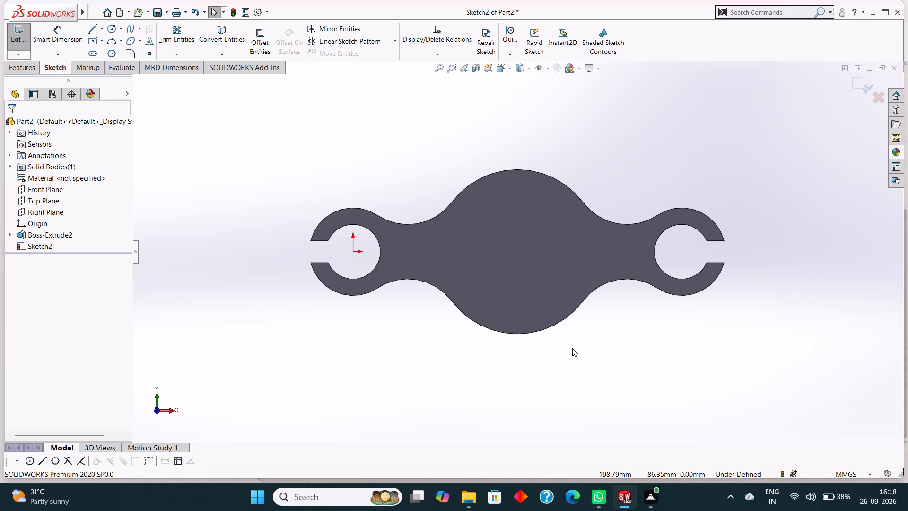
Undo the empty cut sketch and the link body's extrusion, back to editing the link profile in Sketch1.
{"action": "key", "text": "ctrl+z"}
{"action": "key", "text": "ctrl+z"}
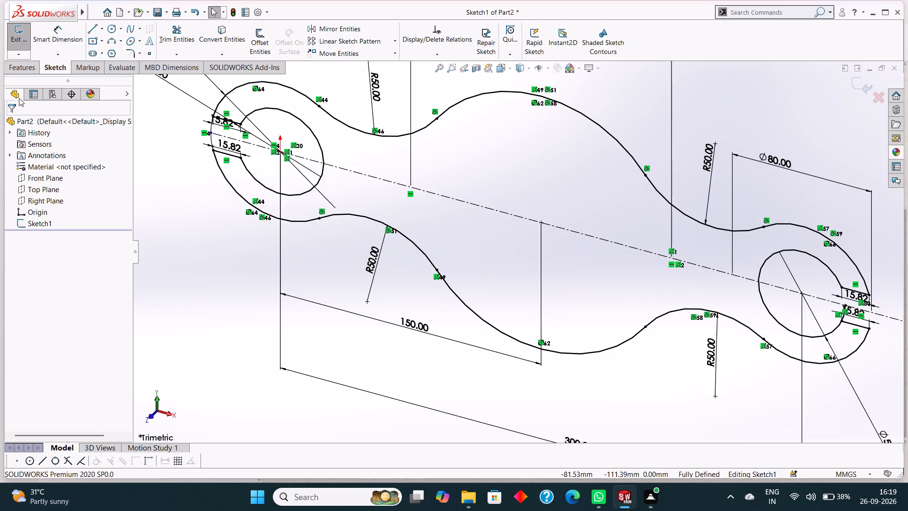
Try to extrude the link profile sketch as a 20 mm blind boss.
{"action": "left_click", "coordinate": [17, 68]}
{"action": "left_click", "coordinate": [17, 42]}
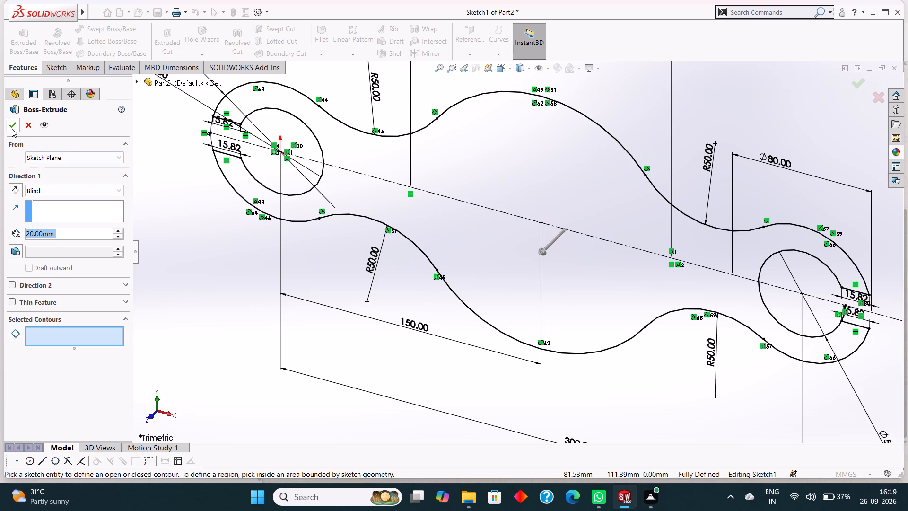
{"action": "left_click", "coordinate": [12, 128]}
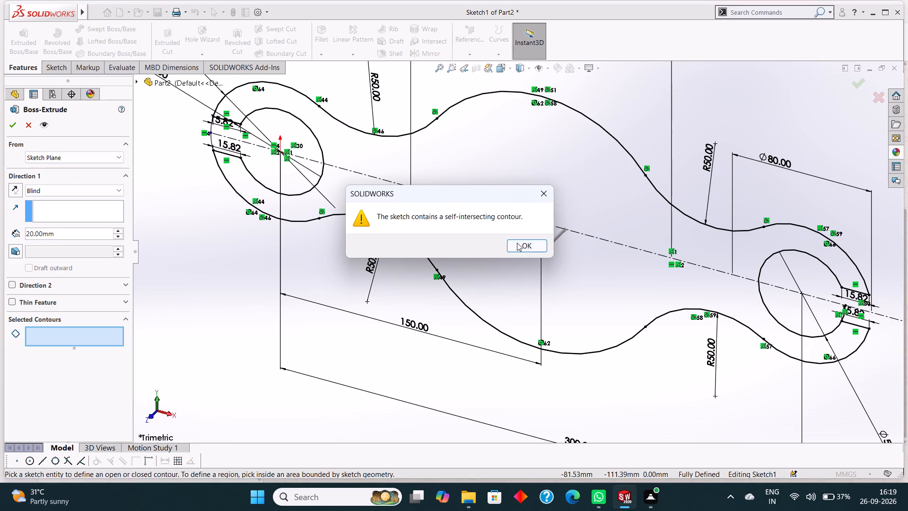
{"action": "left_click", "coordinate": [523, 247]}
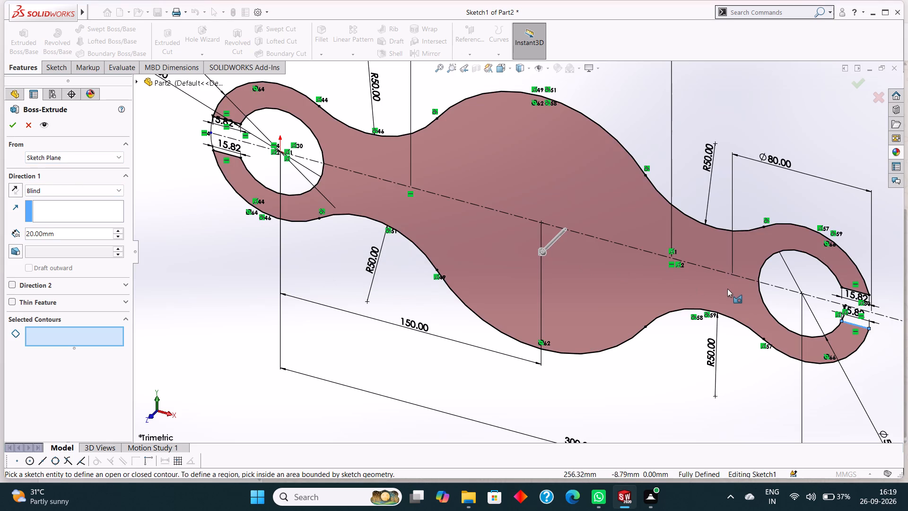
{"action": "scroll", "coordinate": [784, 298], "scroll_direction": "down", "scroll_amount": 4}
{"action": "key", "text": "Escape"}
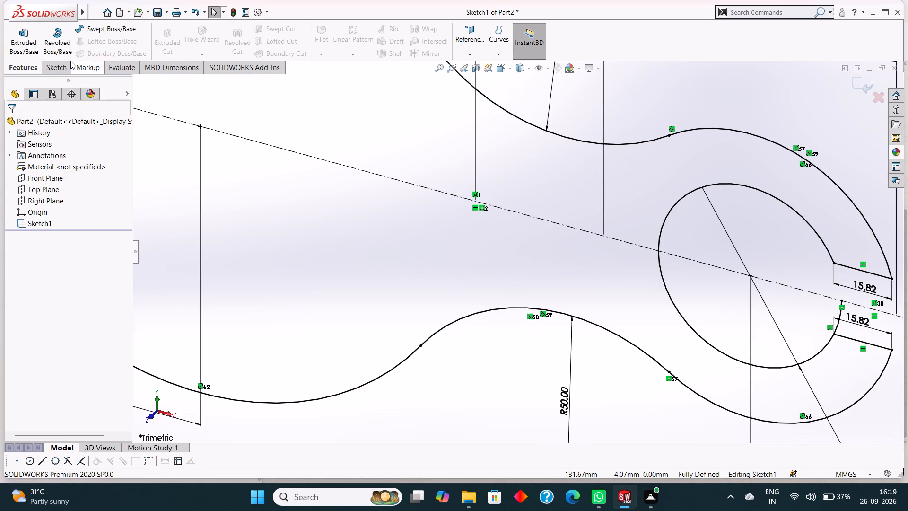
Trim away the leftover inner-circle arc crossing the slot opening of the end ring farthest from the origin.
{"action": "left_click", "coordinate": [55, 64]}
{"action": "left_click", "coordinate": [167, 38]}
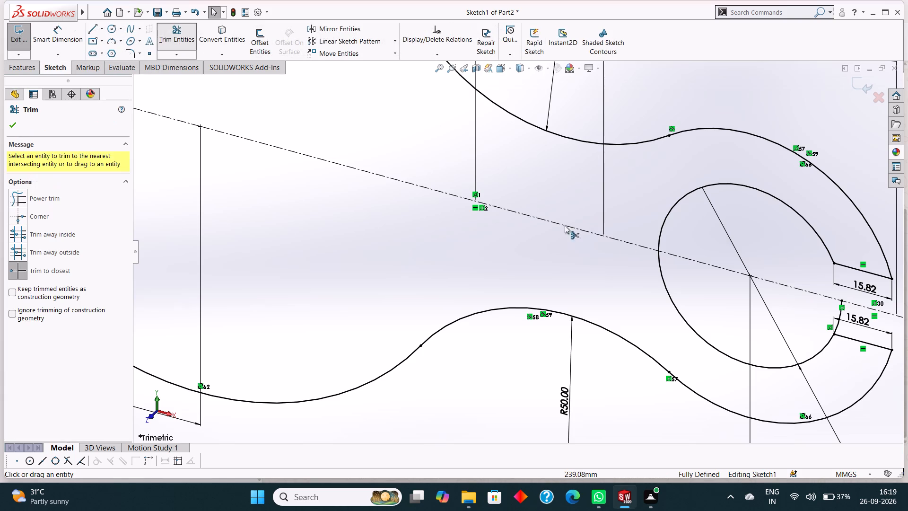
{"action": "scroll", "coordinate": [827, 291], "scroll_direction": "down", "scroll_amount": 5}
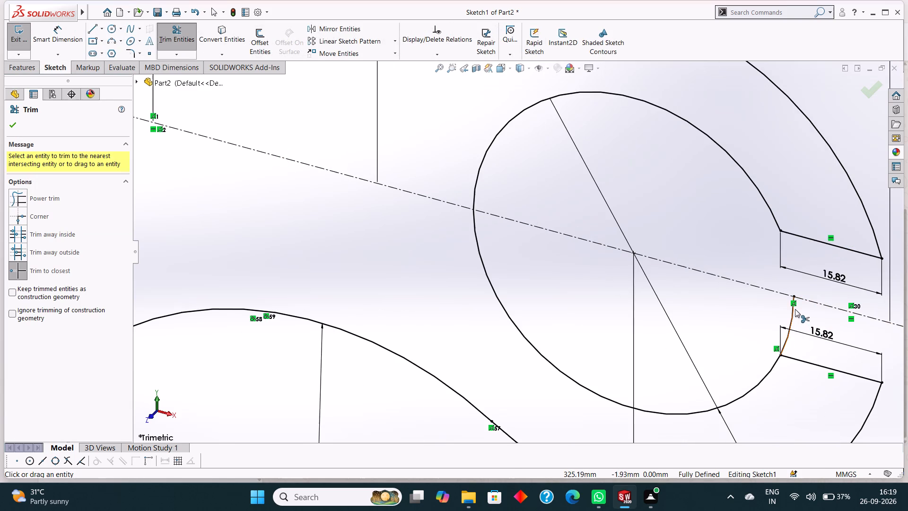
{"action": "left_click", "coordinate": [794, 308]}
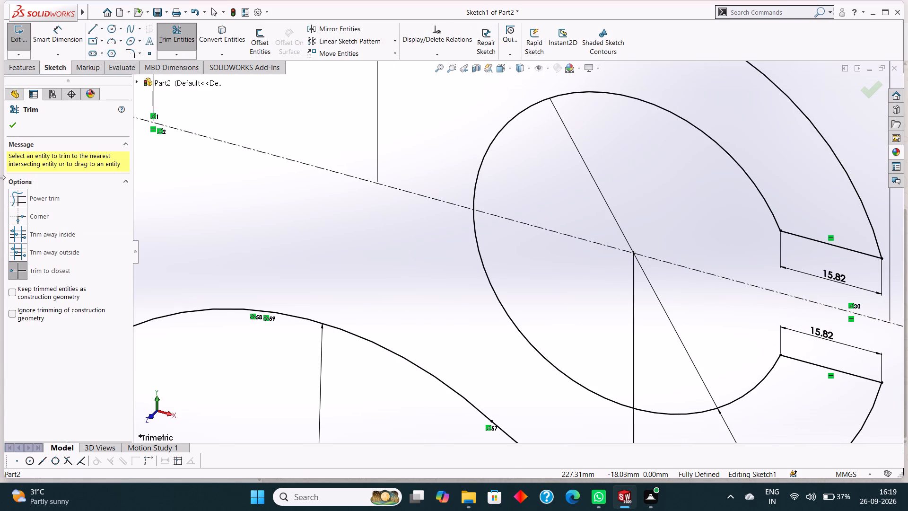
{"action": "left_click", "coordinate": [10, 125]}
Extrude the link profile sketch as a 20 mm blind boss.
{"action": "left_click", "coordinate": [9, 67]}
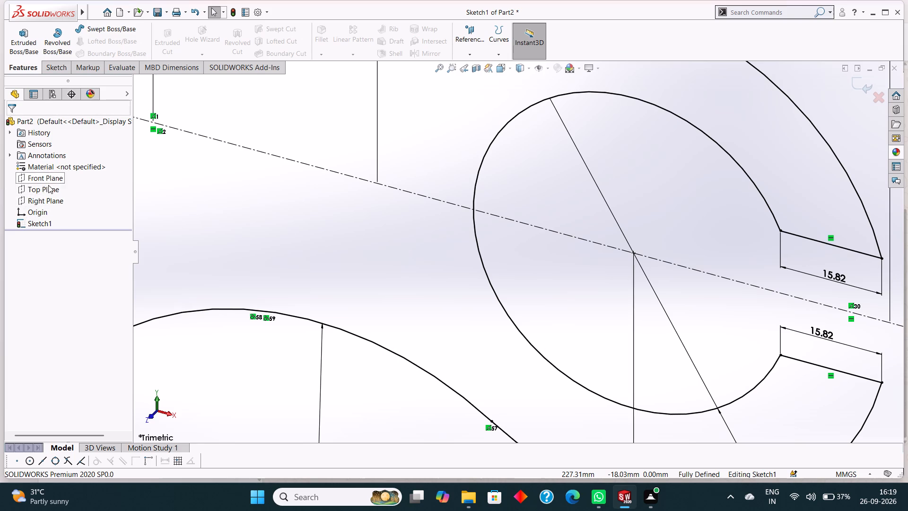
{"action": "left_click", "coordinate": [49, 69]}
{"action": "left_click", "coordinate": [11, 63]}
{"action": "left_click", "coordinate": [19, 47]}
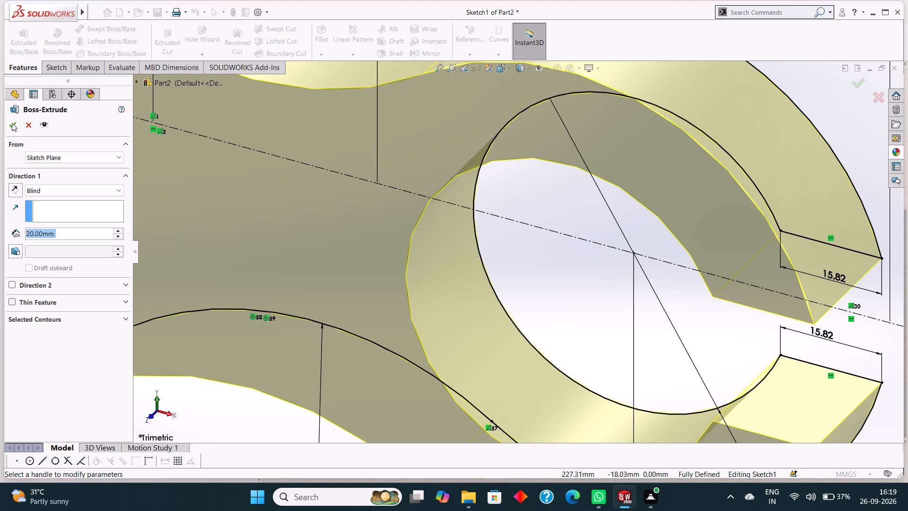
{"action": "left_click", "coordinate": [12, 123]}
Start a sketch on the link's front face and draw a circle about 101 mm in diameter, centred on the central disc.
{"action": "scroll", "coordinate": [342, 213], "scroll_direction": "up", "scroll_amount": 5}
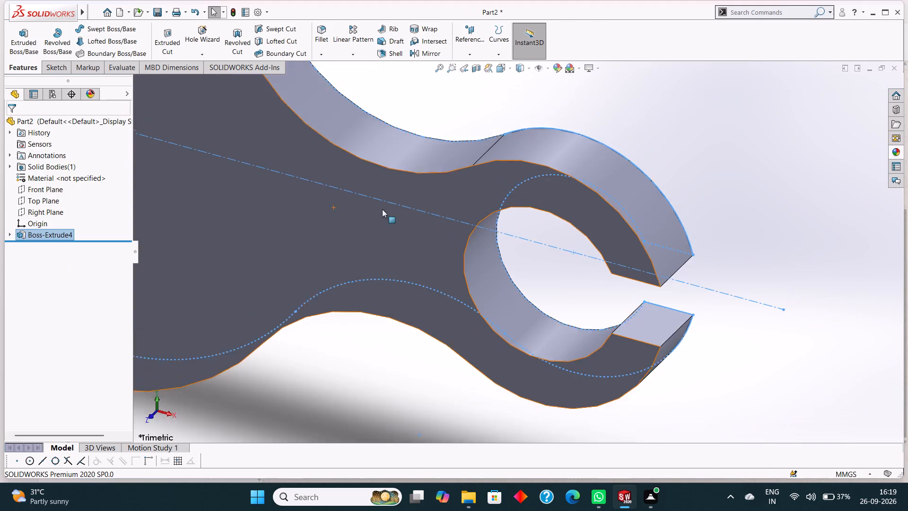
{"action": "scroll", "coordinate": [382, 209], "scroll_direction": "up", "scroll_amount": 3}
{"action": "scroll", "coordinate": [540, 236], "scroll_direction": "up", "scroll_amount": 4}
{"action": "left_click_drag", "start_coordinate": [591, 189], "coordinate": [600, 185]}
{"action": "left_click", "coordinate": [384, 216]}
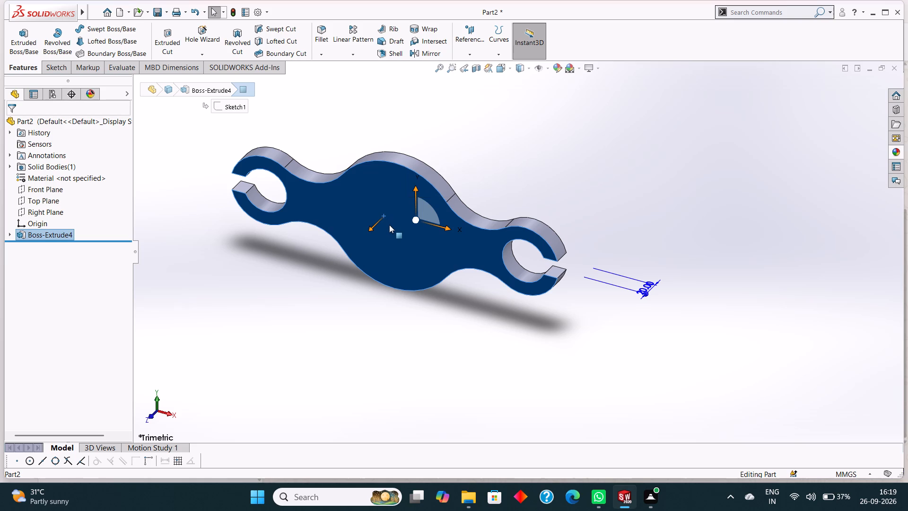
{"action": "key", "text": "ctrl+8"}
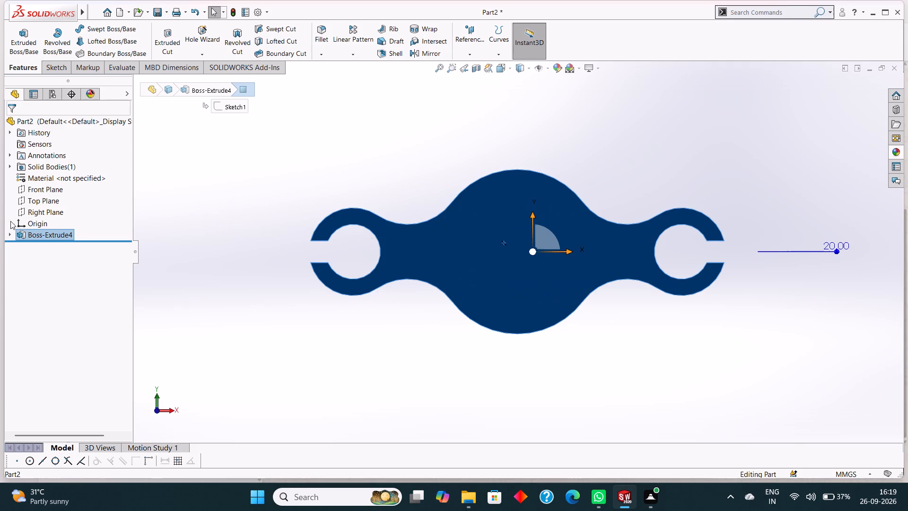
{"action": "right_click", "coordinate": [491, 222]}
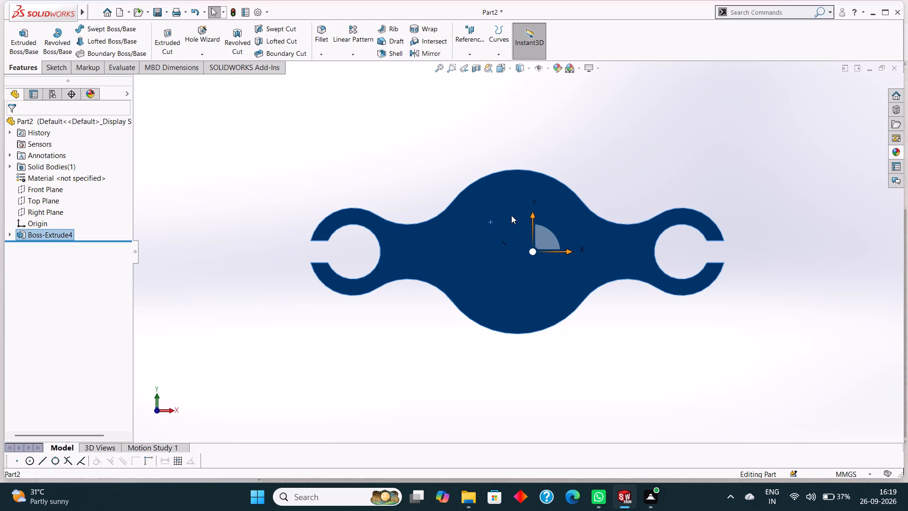
{"action": "left_click", "coordinate": [511, 206]}
{"action": "key", "text": "Escape"}
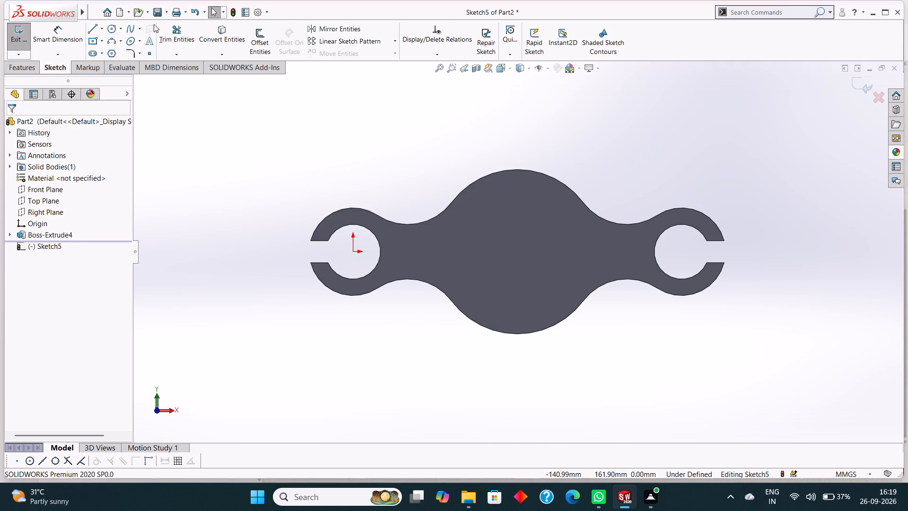
{"action": "left_click", "coordinate": [113, 28]}
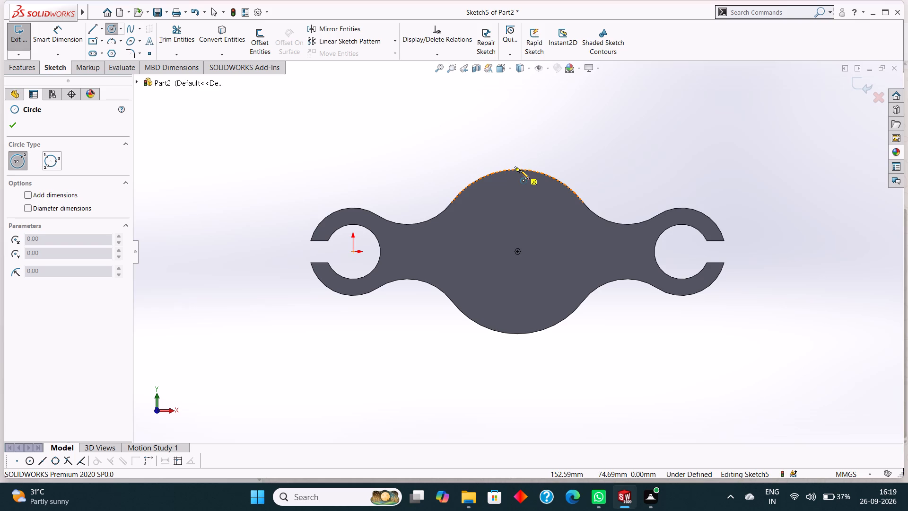
{"action": "left_click", "coordinate": [519, 252]}
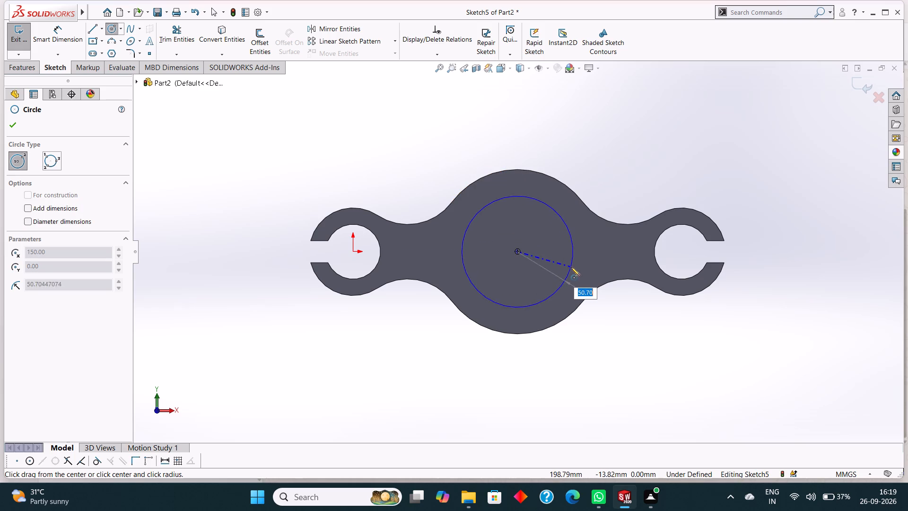
{"action": "left_click", "coordinate": [571, 266]}
{"action": "left_click", "coordinate": [18, 123]}
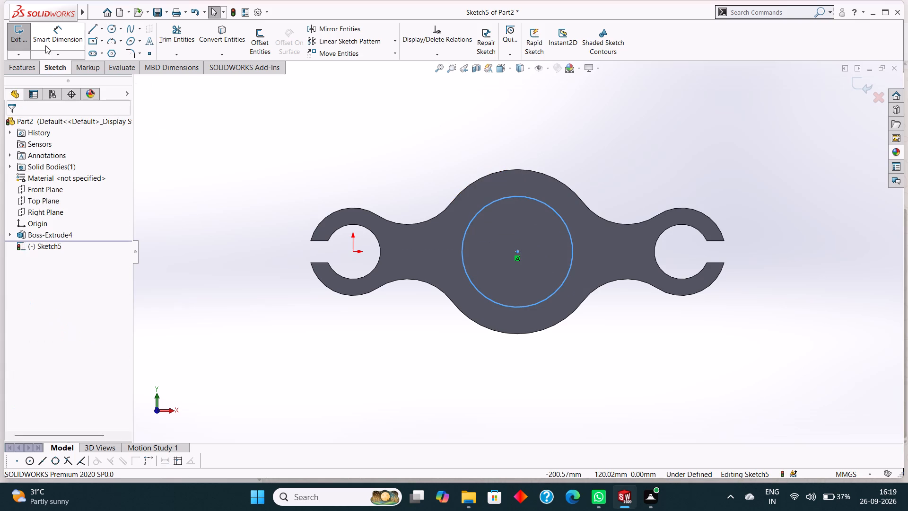
Dimension the central circle's diameter as 135.6 mm.
{"action": "left_click", "coordinate": [51, 33]}
{"action": "left_click", "coordinate": [545, 205]}
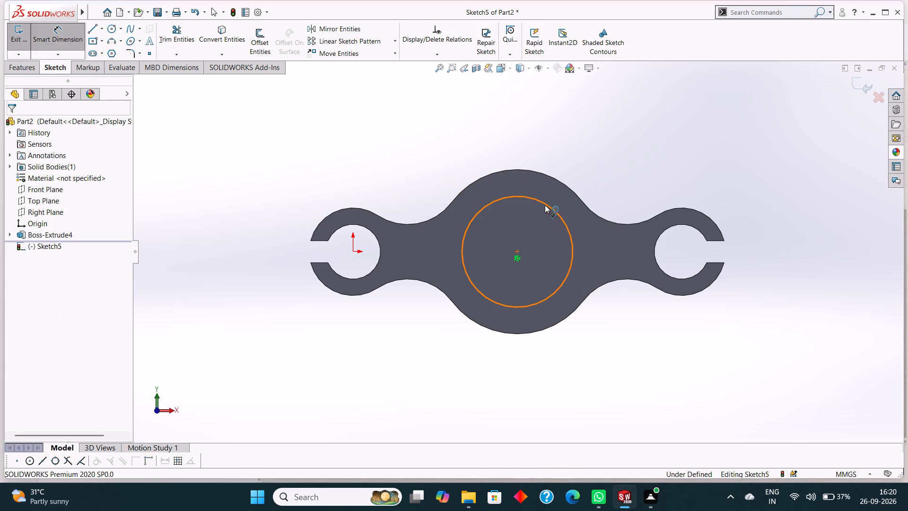
{"action": "left_click", "coordinate": [606, 164]}
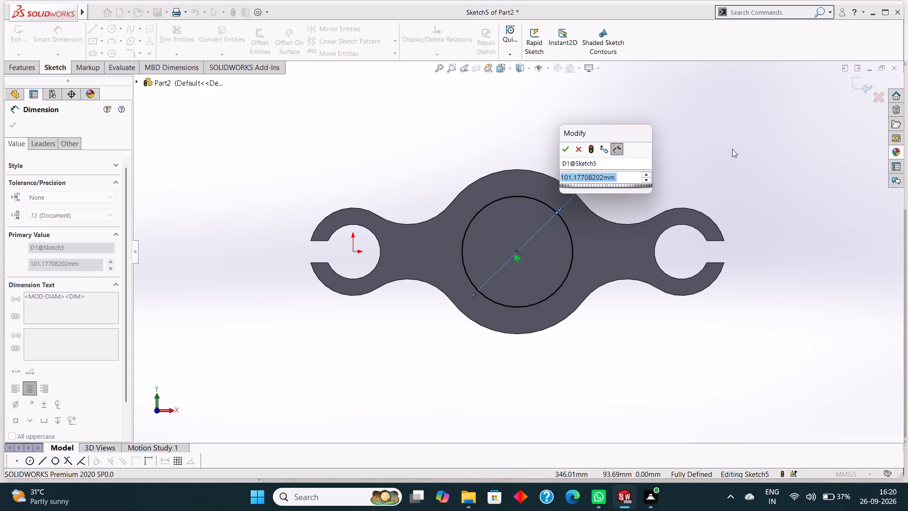
{"action": "type", "text": "135."}
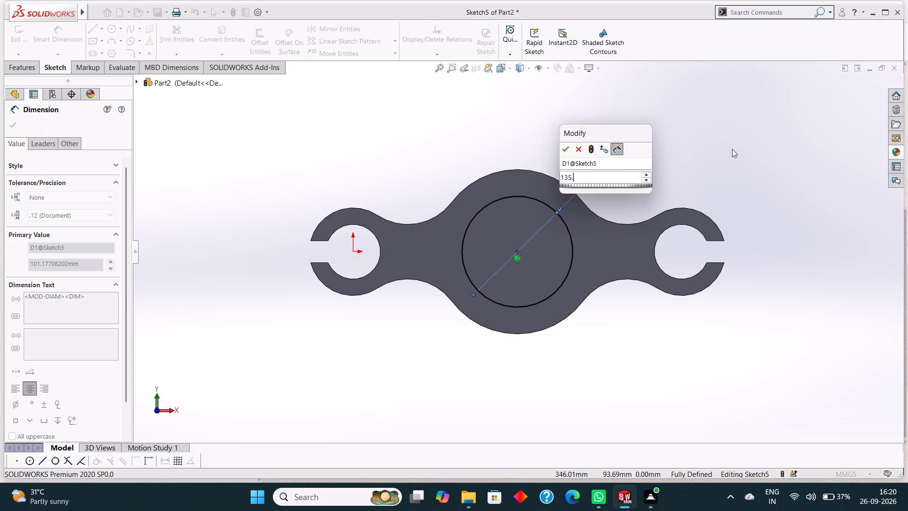
{"action": "key", "text": "6"}
{"action": "key", "text": "Return"}
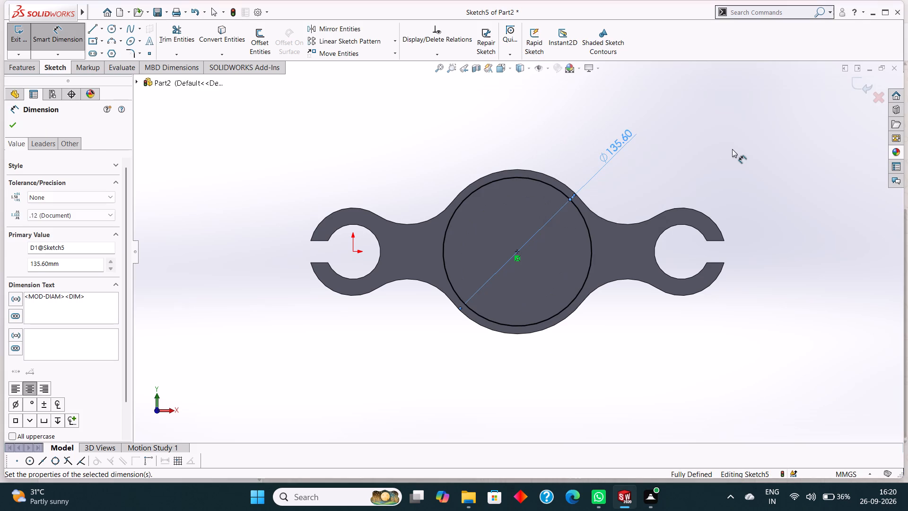
{"action": "left_click", "coordinate": [11, 132]}
Cut the central circle through the link body with a 20 mm blind extruded cut.
{"action": "left_click", "coordinate": [17, 71]}
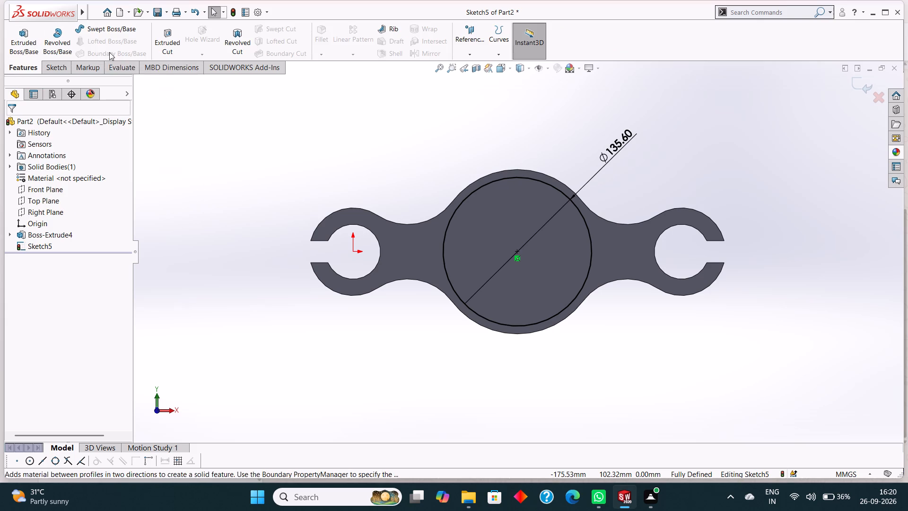
{"action": "left_click", "coordinate": [166, 44]}
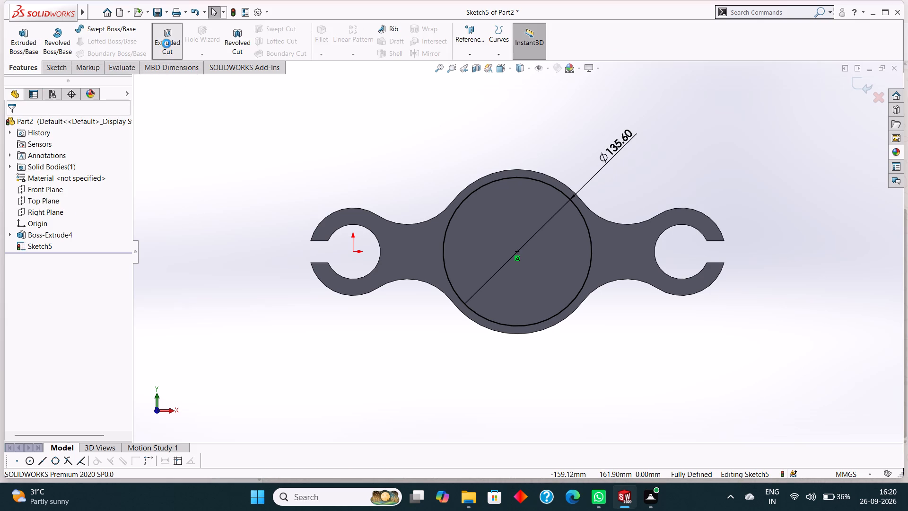
{"action": "middle_click_drag", "start_coordinate": [425, 134], "coordinate": [441, 88]}
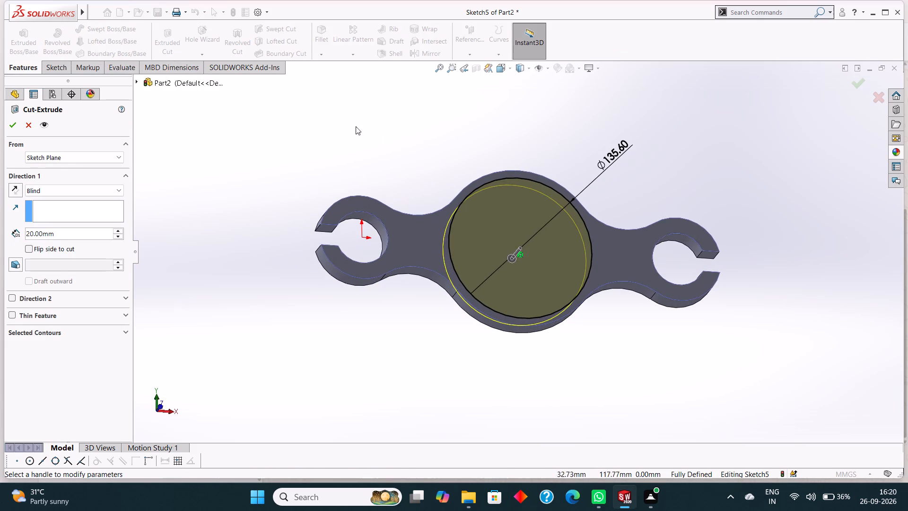
{"action": "left_click", "coordinate": [11, 129]}
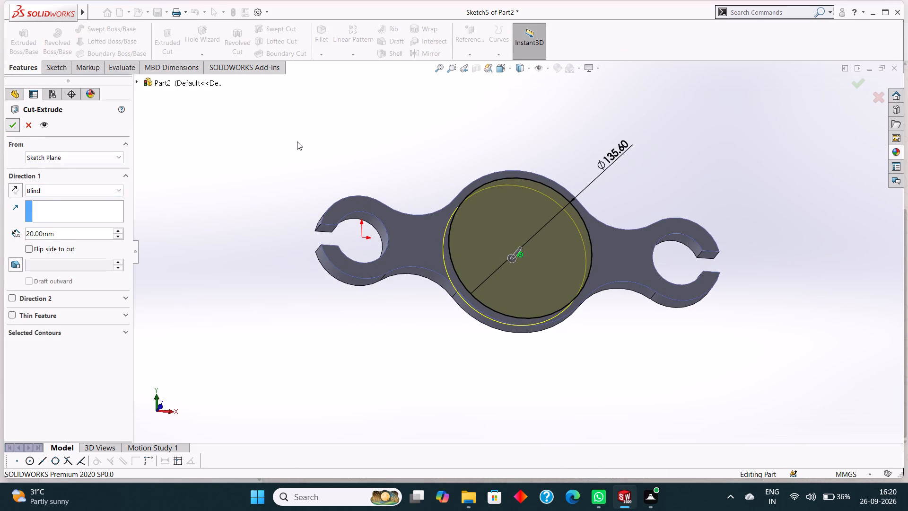
{"action": "left_click", "coordinate": [371, 113]}
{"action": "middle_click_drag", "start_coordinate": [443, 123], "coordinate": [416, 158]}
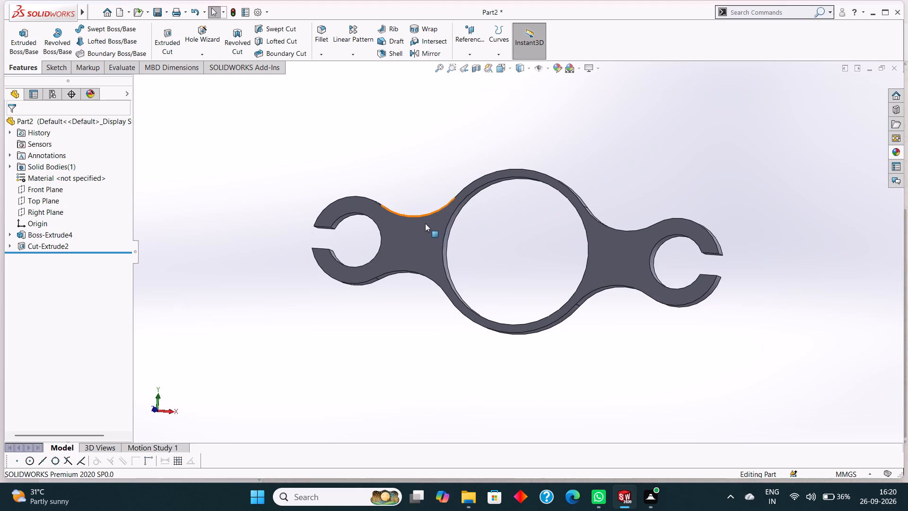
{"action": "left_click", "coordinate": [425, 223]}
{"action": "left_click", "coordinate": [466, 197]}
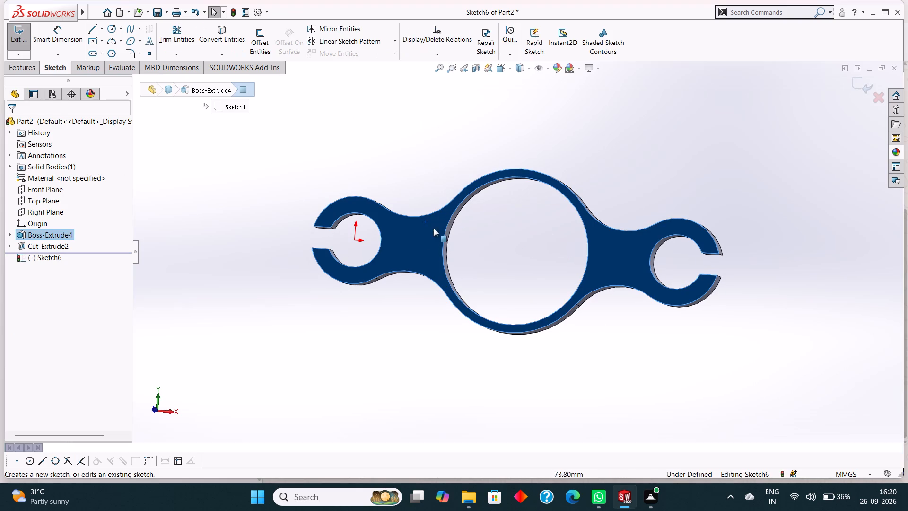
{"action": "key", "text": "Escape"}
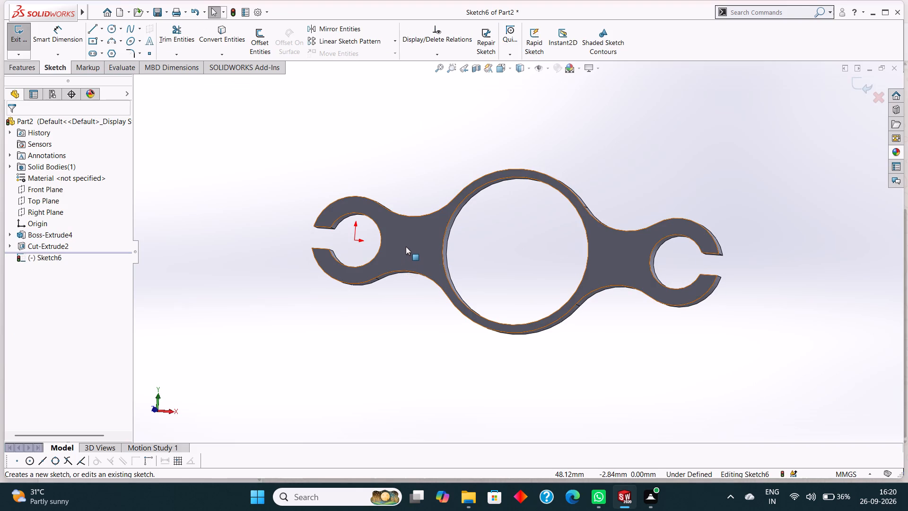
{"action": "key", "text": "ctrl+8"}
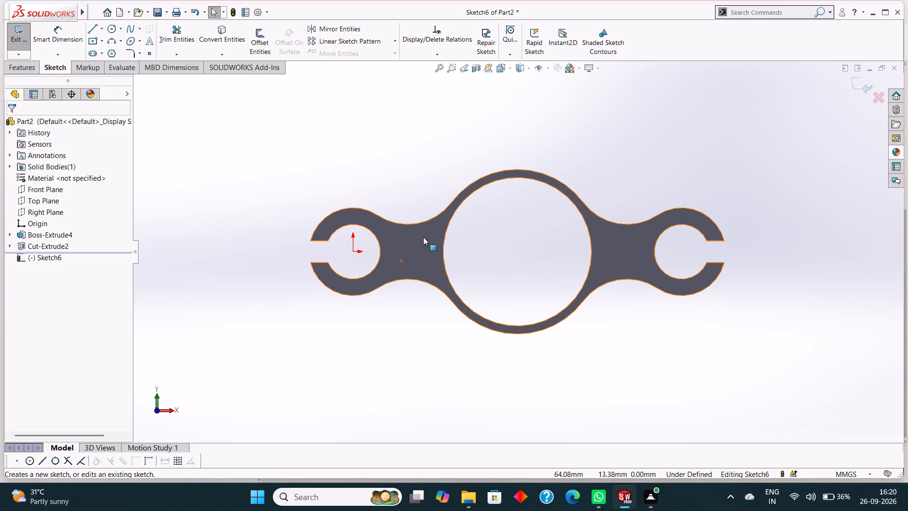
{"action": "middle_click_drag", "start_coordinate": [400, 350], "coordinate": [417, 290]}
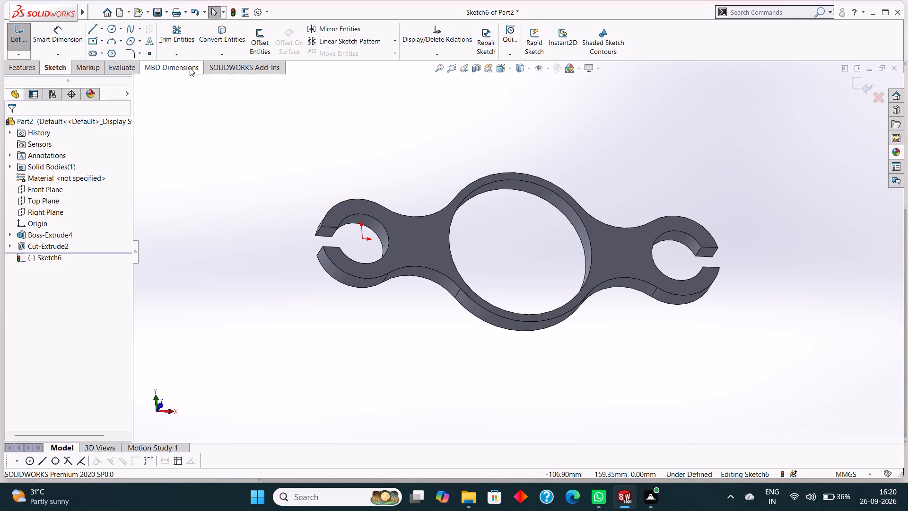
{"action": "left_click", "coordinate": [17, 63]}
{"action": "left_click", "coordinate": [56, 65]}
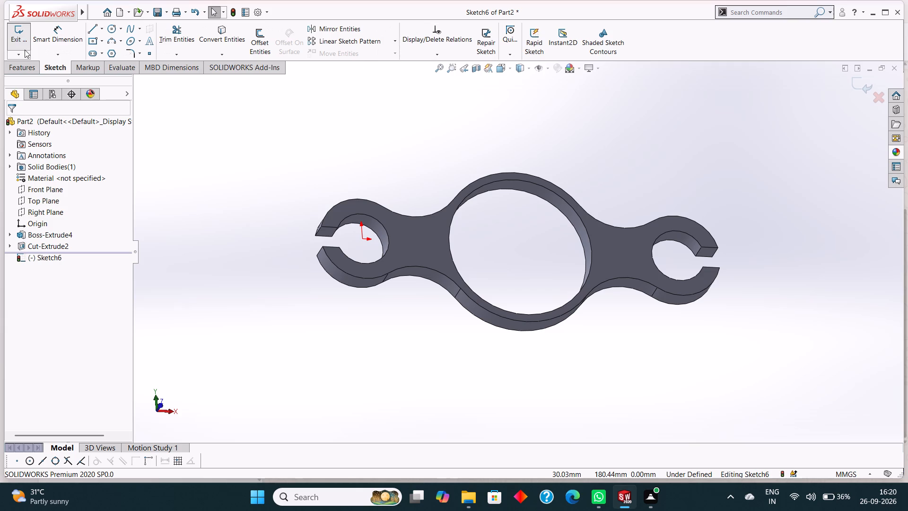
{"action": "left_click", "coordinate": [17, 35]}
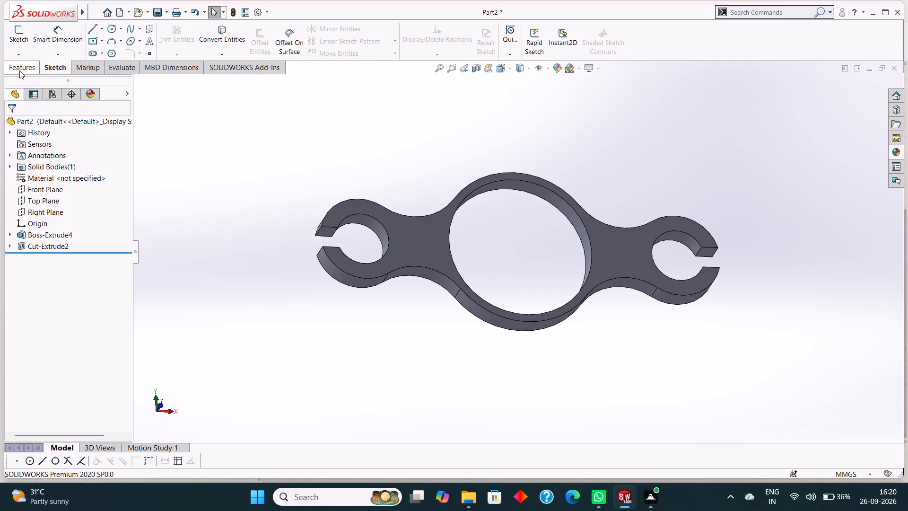
Create a reference plane offset 10 mm from the Front Plane, running through the link's thickness.
{"action": "left_click", "coordinate": [20, 70]}
{"action": "left_click", "coordinate": [469, 54]}
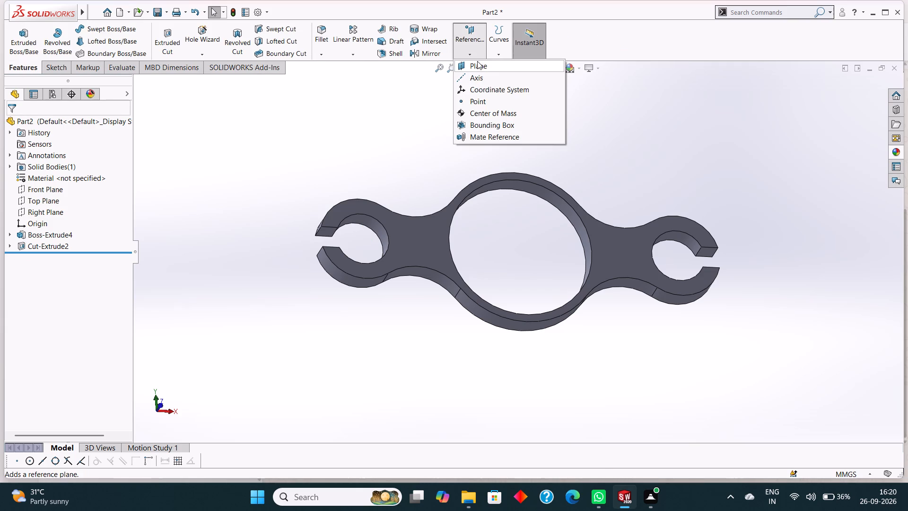
{"action": "left_click", "coordinate": [477, 64]}
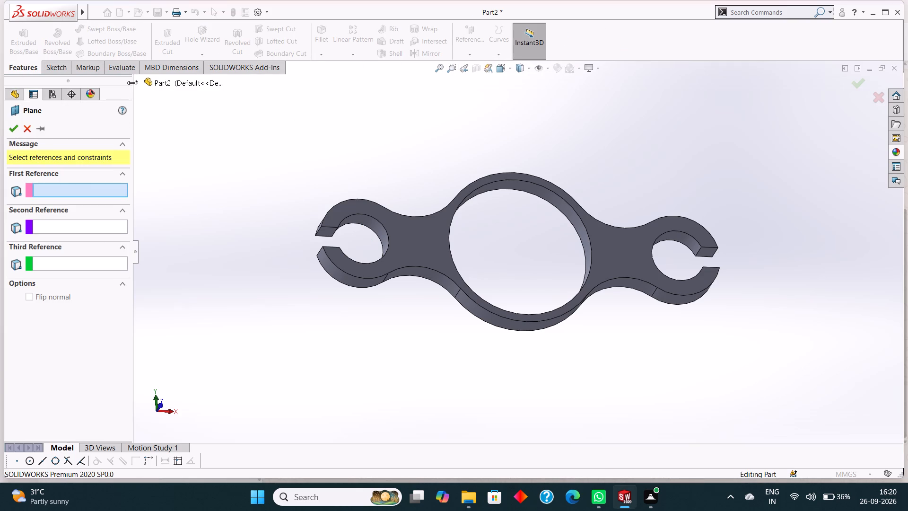
{"action": "left_click", "coordinate": [137, 82]}
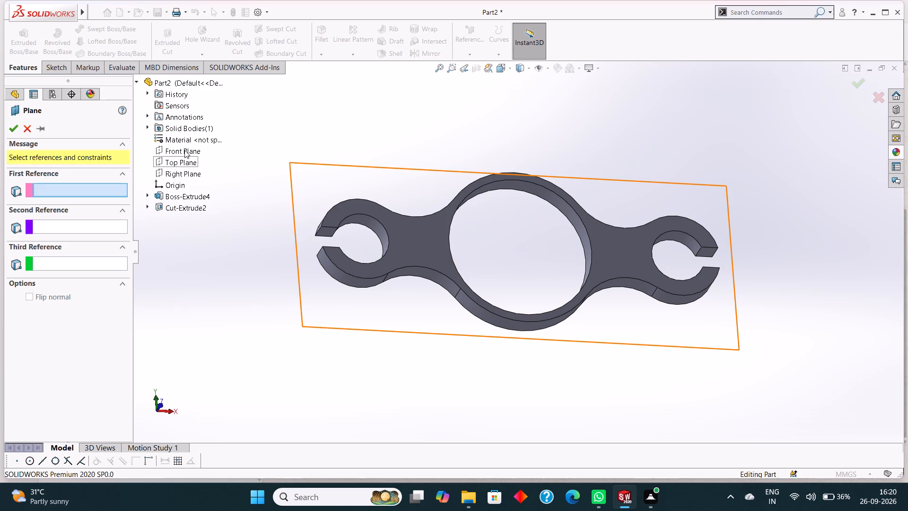
{"action": "left_click", "coordinate": [184, 150]}
{"action": "middle_click_drag", "start_coordinate": [407, 136], "coordinate": [426, 74]}
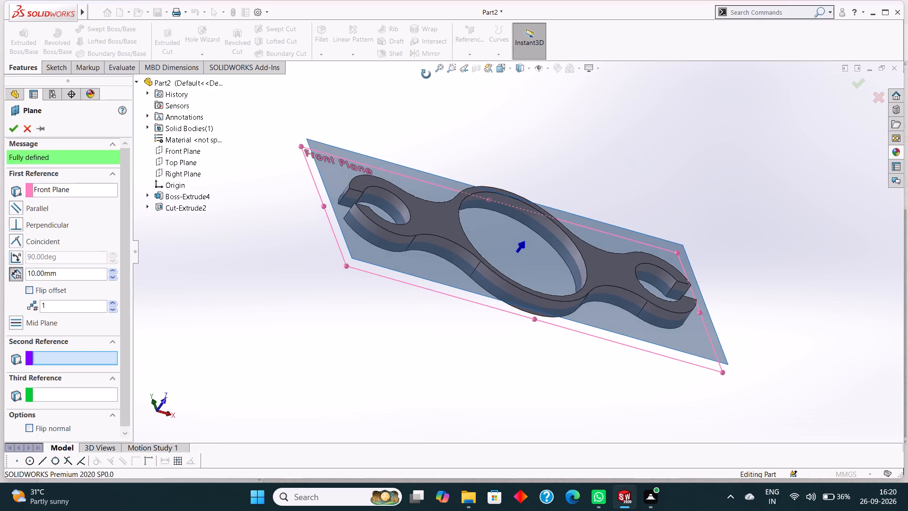
{"action": "middle_click_drag", "start_coordinate": [426, 74], "coordinate": [427, 69]}
{"action": "middle_click_drag", "start_coordinate": [251, 412], "coordinate": [255, 394]}
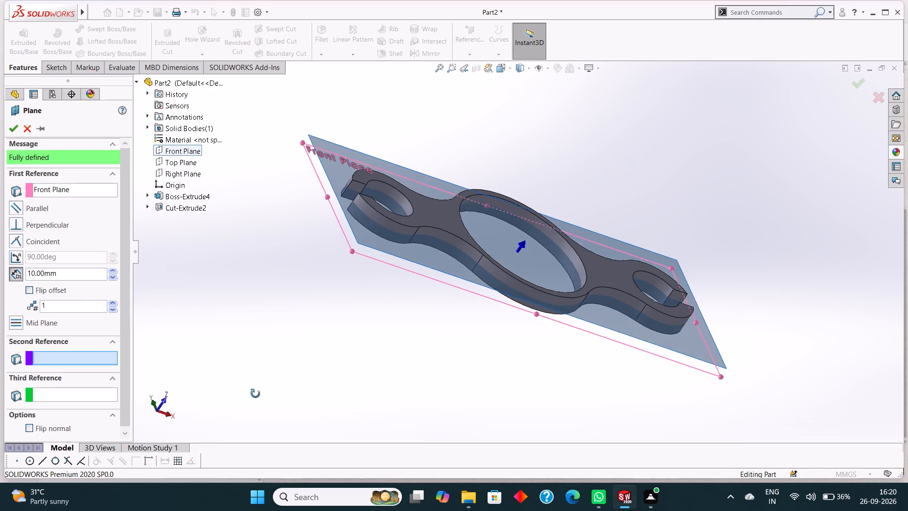
{"action": "middle_click_drag", "start_coordinate": [255, 394], "coordinate": [250, 324]}
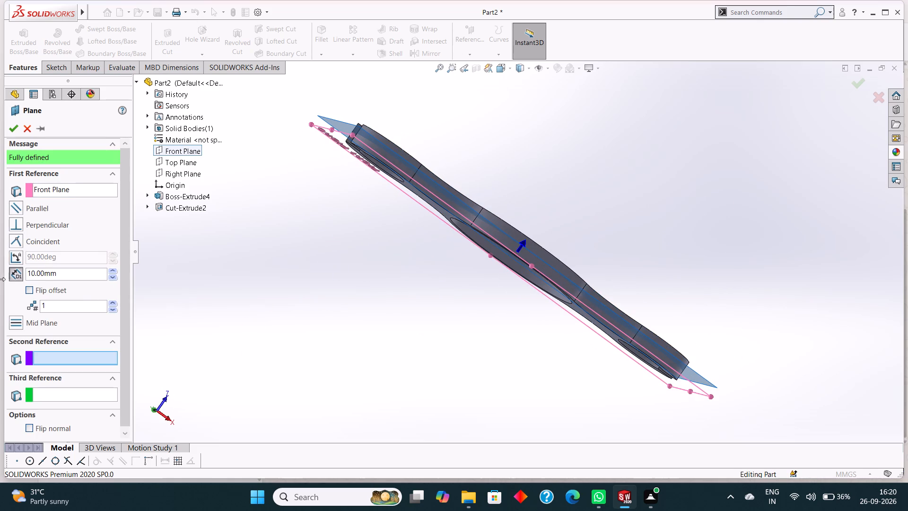
{"action": "left_click", "coordinate": [9, 128]}
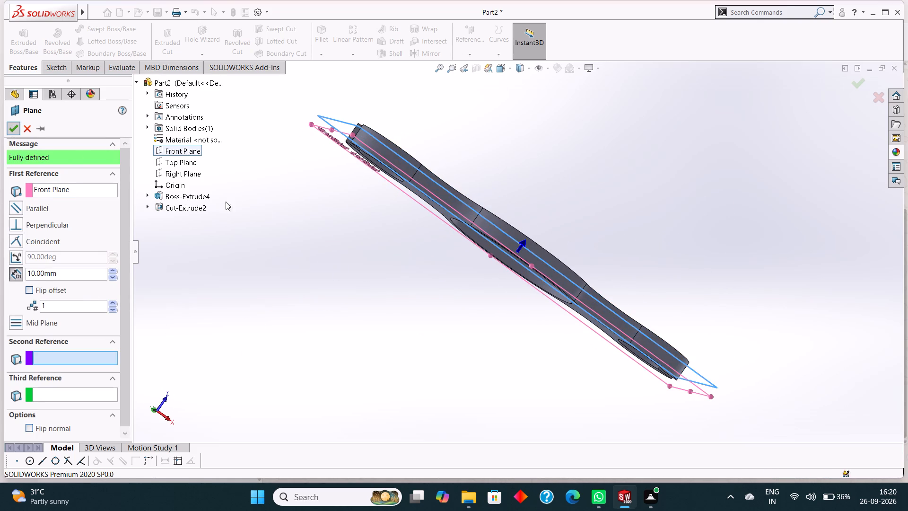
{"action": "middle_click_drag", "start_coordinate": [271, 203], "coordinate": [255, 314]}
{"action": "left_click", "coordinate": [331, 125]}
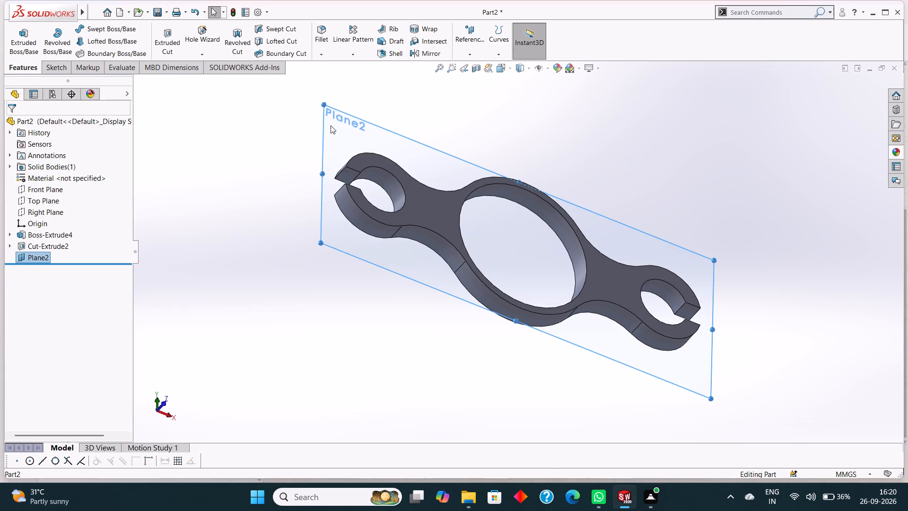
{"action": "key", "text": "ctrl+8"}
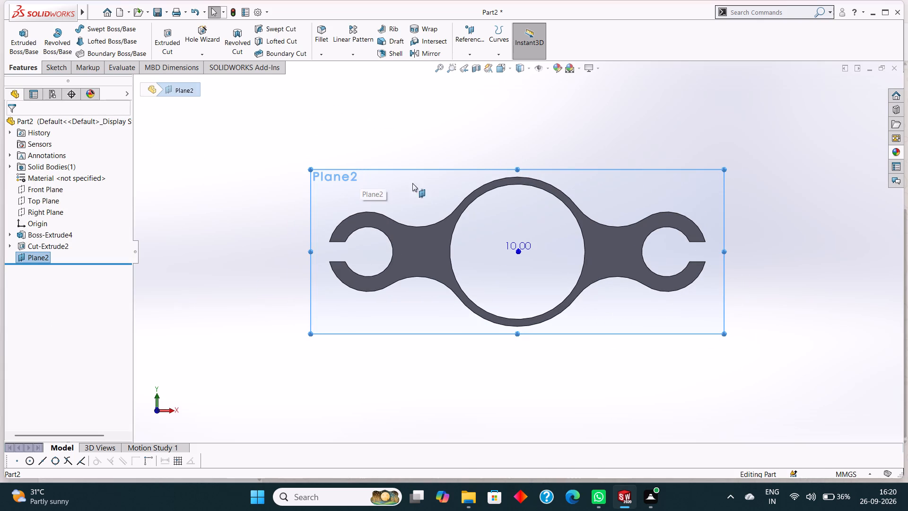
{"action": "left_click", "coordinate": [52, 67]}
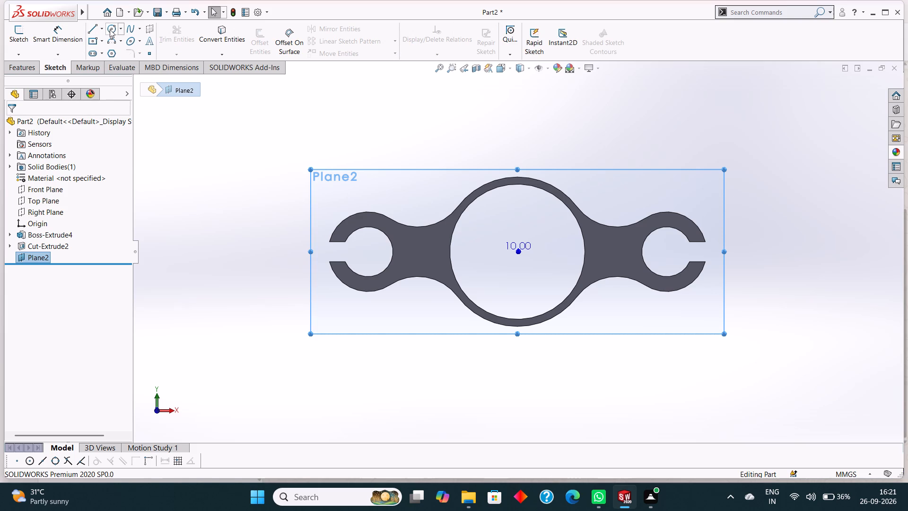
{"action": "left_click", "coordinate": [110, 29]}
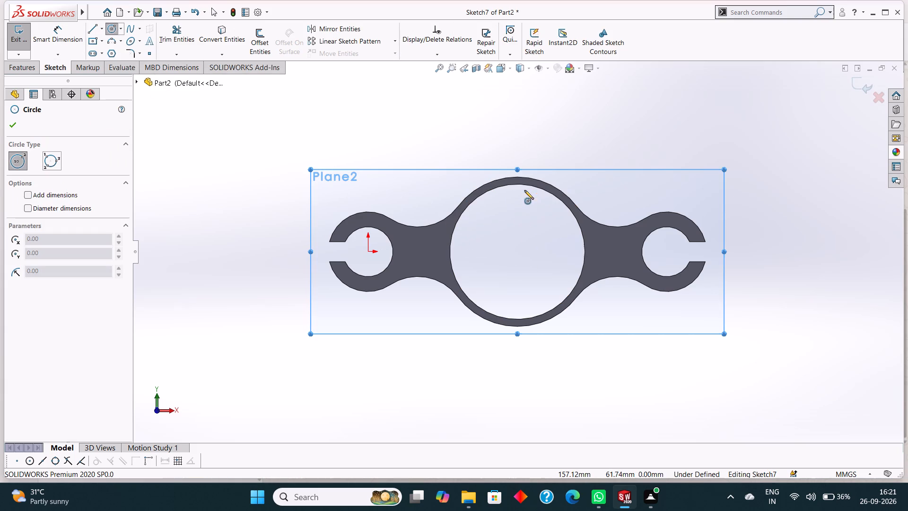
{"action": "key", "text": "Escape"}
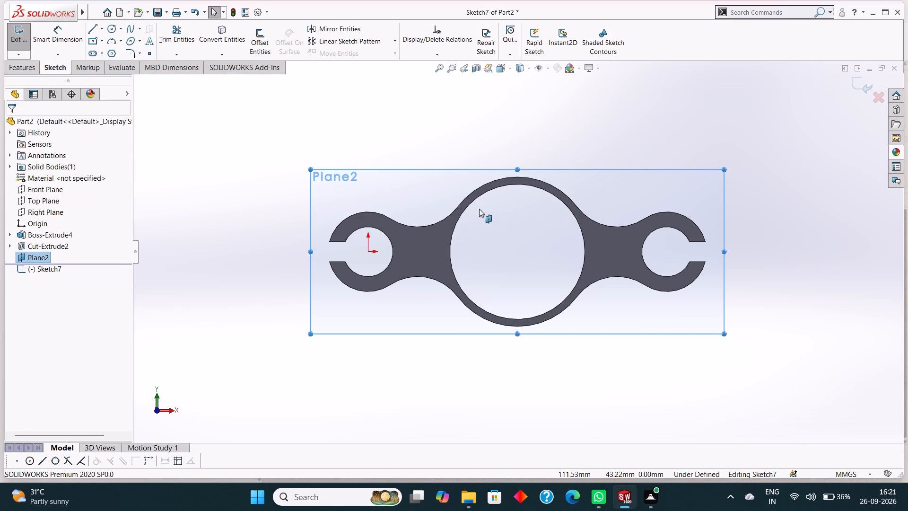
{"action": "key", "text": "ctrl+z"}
Start a sketch on the mid-thickness plane with two circles centred in the bore, one on the bore edge and one about 85 mm in diameter.
{"action": "right_click", "coordinate": [397, 184]}
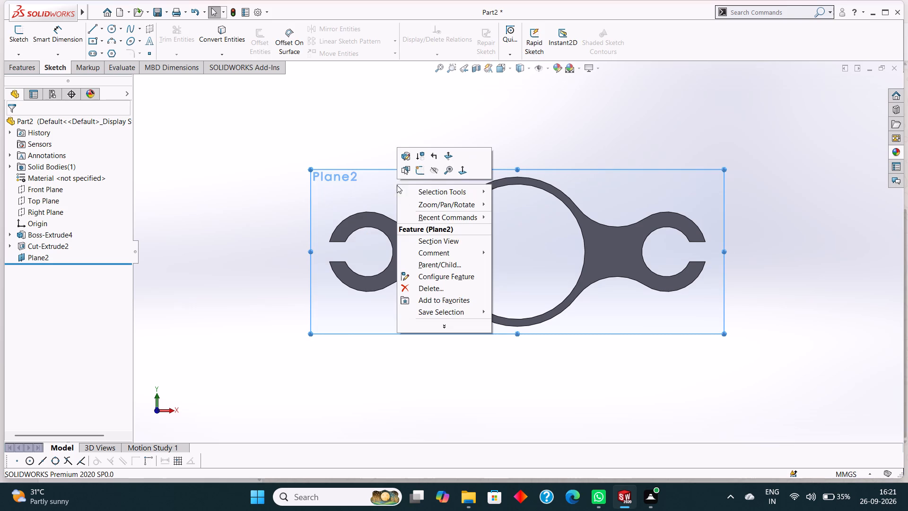
{"action": "left_click", "coordinate": [416, 173]}
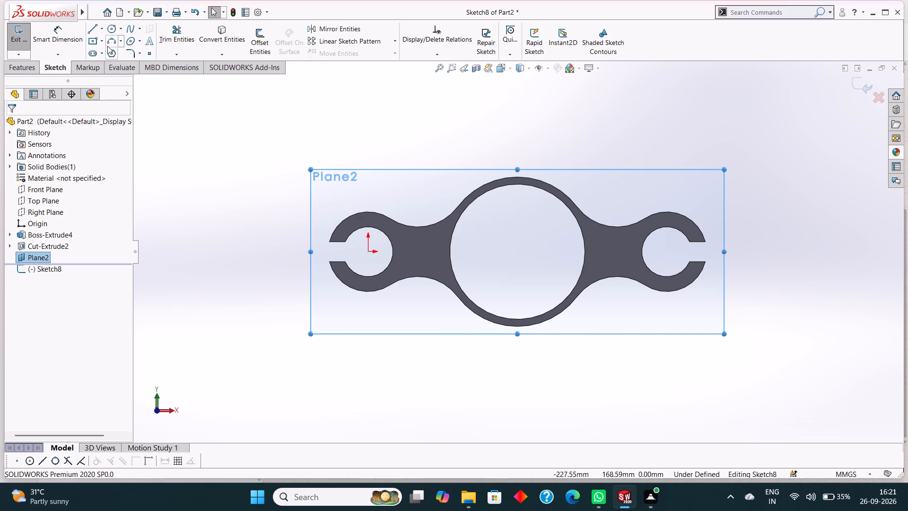
{"action": "left_click", "coordinate": [107, 31]}
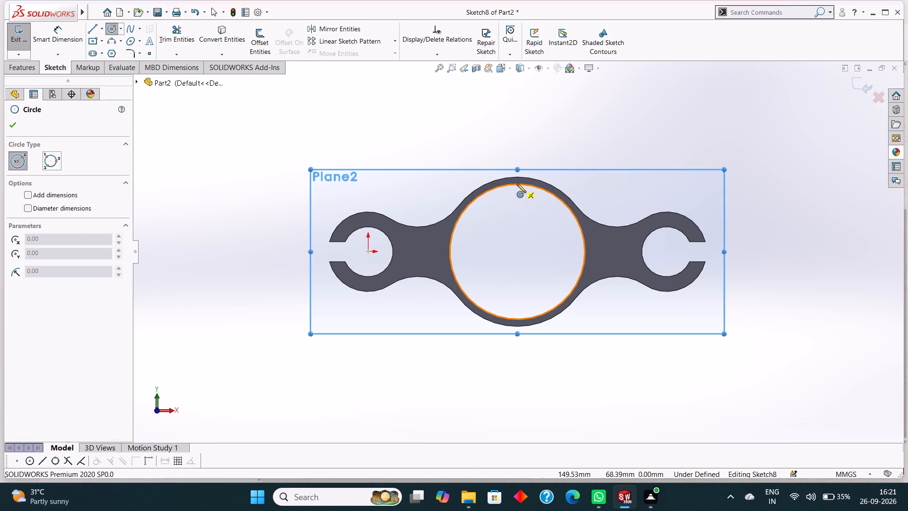
{"action": "left_click", "coordinate": [517, 251]}
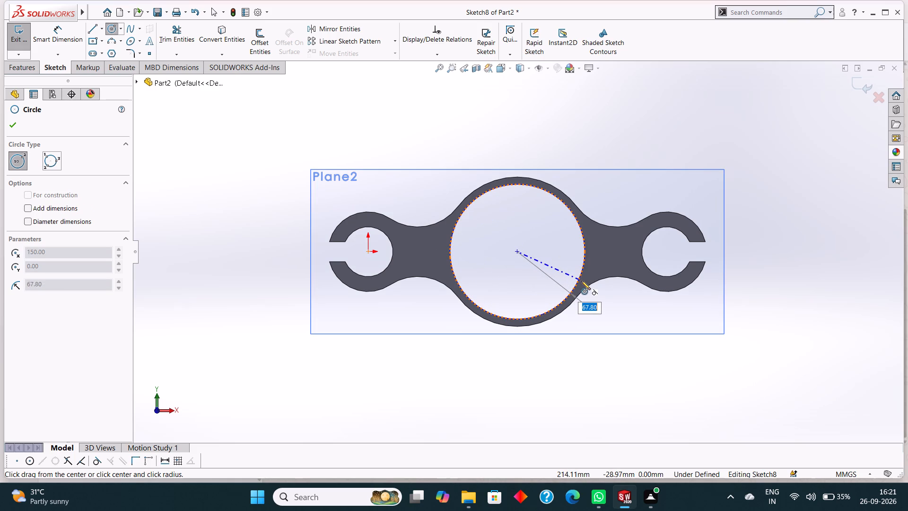
{"action": "left_click", "coordinate": [581, 281]}
{"action": "left_click", "coordinate": [519, 252]}
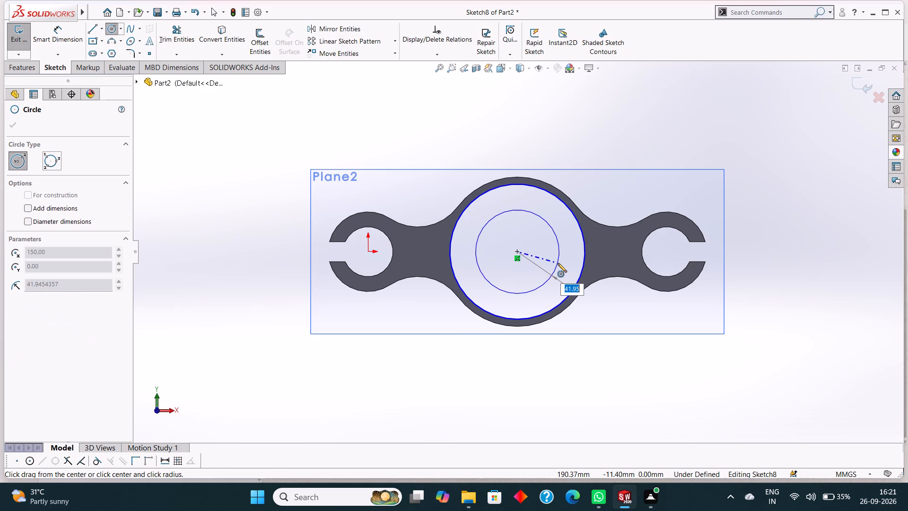
{"action": "type", "text": "50"}
{"action": "key", "text": "Return"}
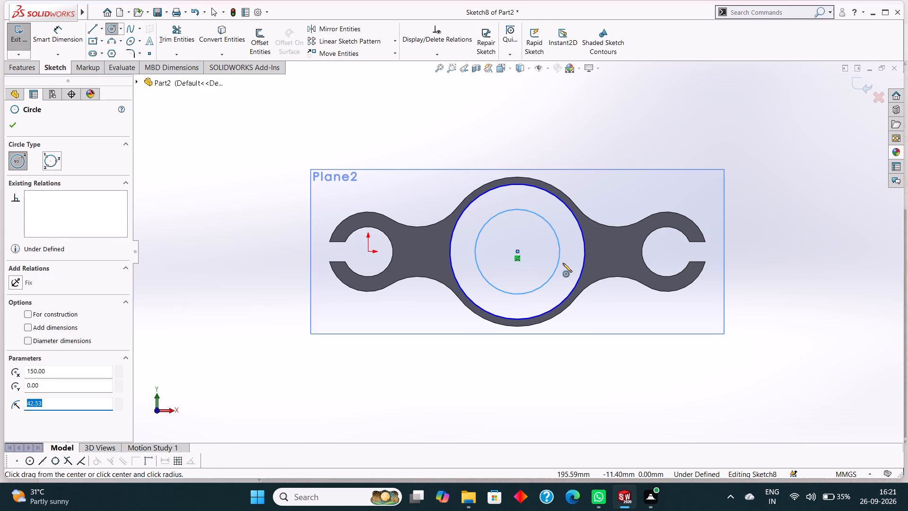
{"action": "left_click", "coordinate": [15, 123]}
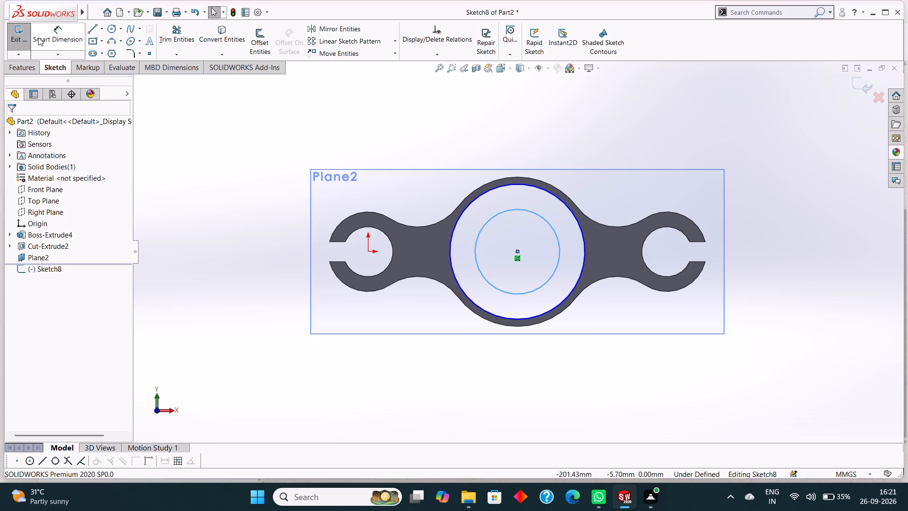
Dimension the inner circle's diameter as 80 mm and the outer circle's diameter as 135.6 mm.
{"action": "left_click", "coordinate": [38, 37]}
{"action": "left_click", "coordinate": [504, 210]}
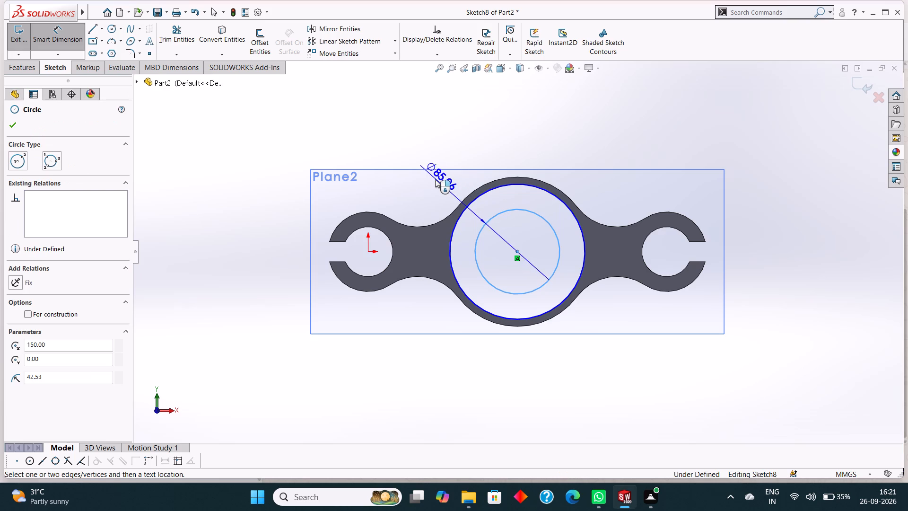
{"action": "left_click", "coordinate": [435, 179]}
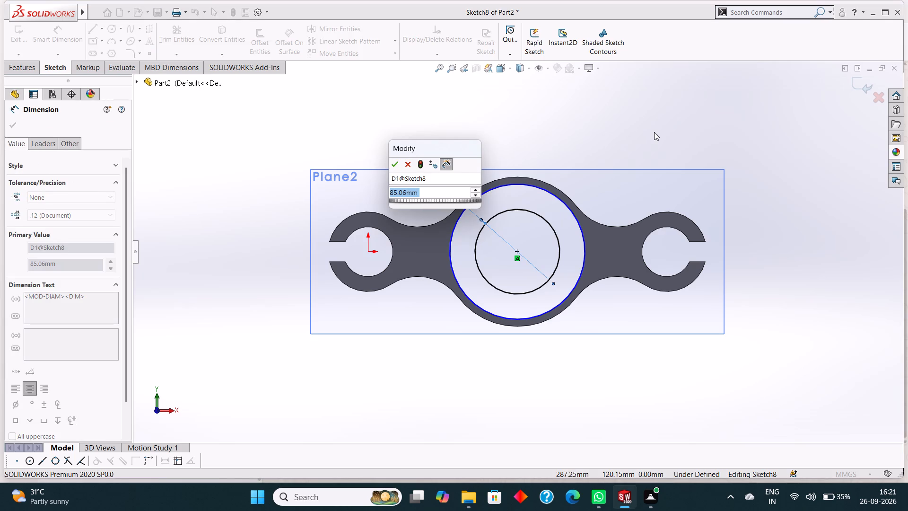
{"action": "type", "text": "80"}
{"action": "key", "text": "Return"}
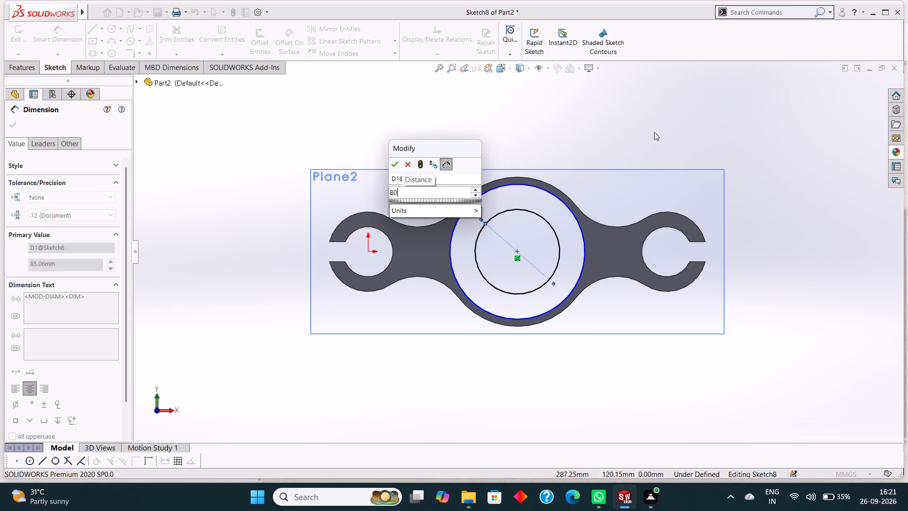
{"action": "left_click", "coordinate": [527, 187]}
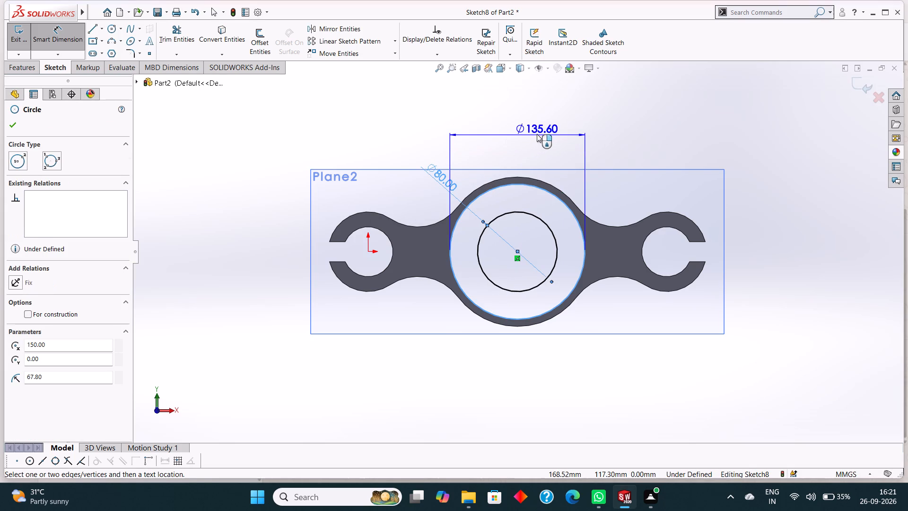
{"action": "left_click", "coordinate": [537, 134]}
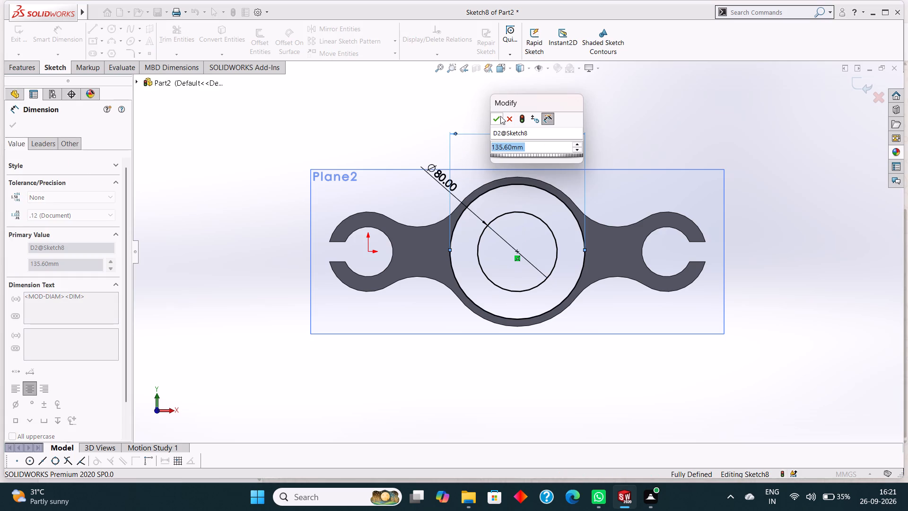
{"action": "left_click", "coordinate": [497, 116]}
{"action": "left_click", "coordinate": [9, 121]}
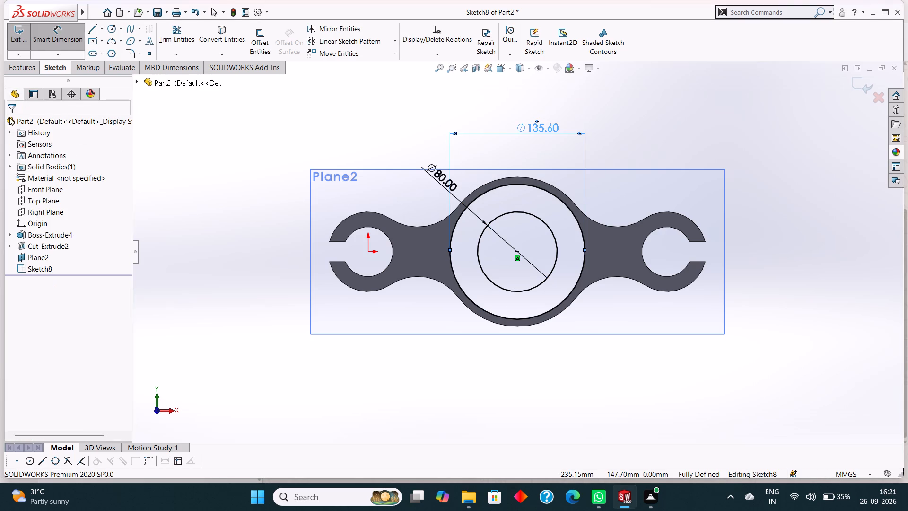
Extrude the ring profile 10 mm blind in the reversed direction, merged with the link body.
{"action": "left_click", "coordinate": [16, 67]}
{"action": "left_click", "coordinate": [21, 45]}
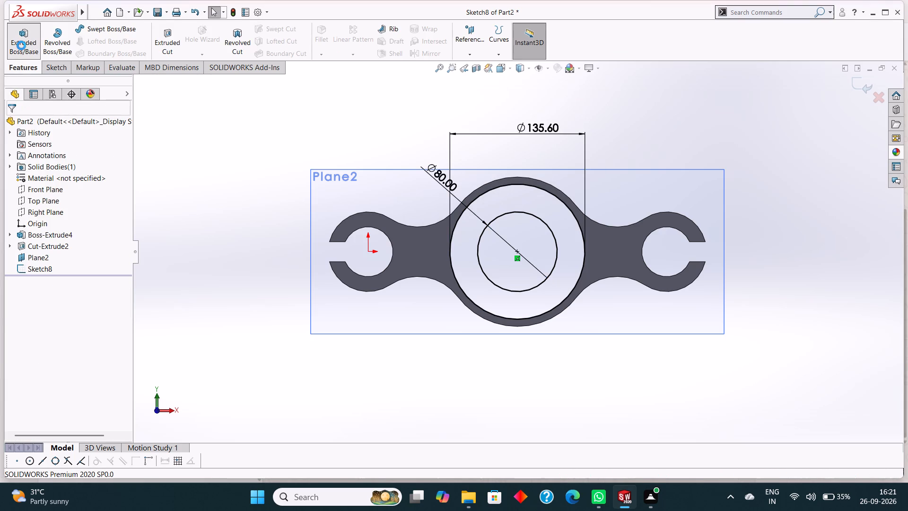
{"action": "middle_click_drag", "start_coordinate": [541, 403], "coordinate": [548, 205]}
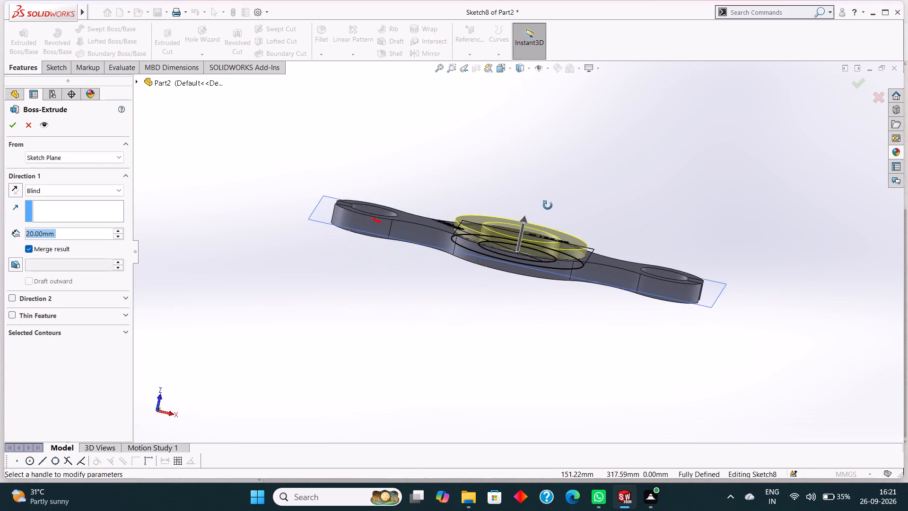
{"action": "middle_click_drag", "start_coordinate": [548, 205], "coordinate": [548, 203]}
{"action": "left_click", "coordinate": [17, 188]}
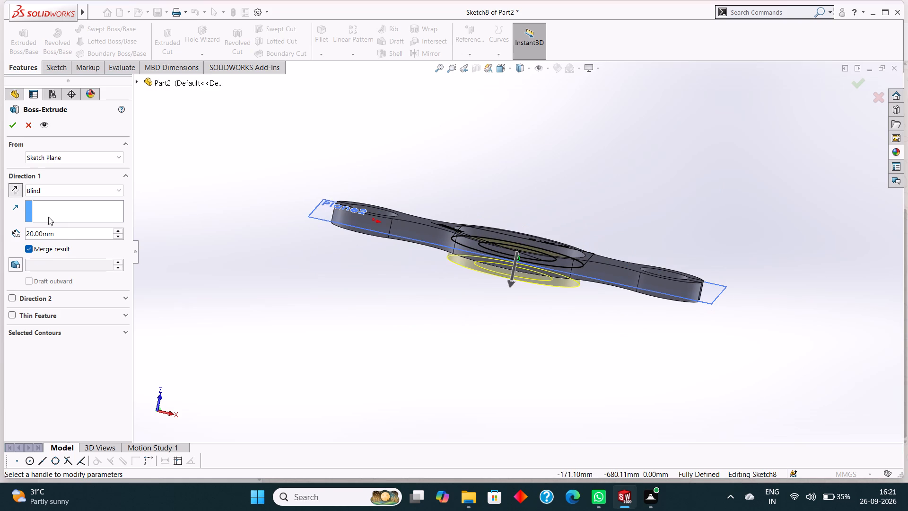
{"action": "left_click_drag", "start_coordinate": [74, 231], "coordinate": [17, 231]}
{"action": "type", "text": "10"}
{"action": "key", "text": "Return"}
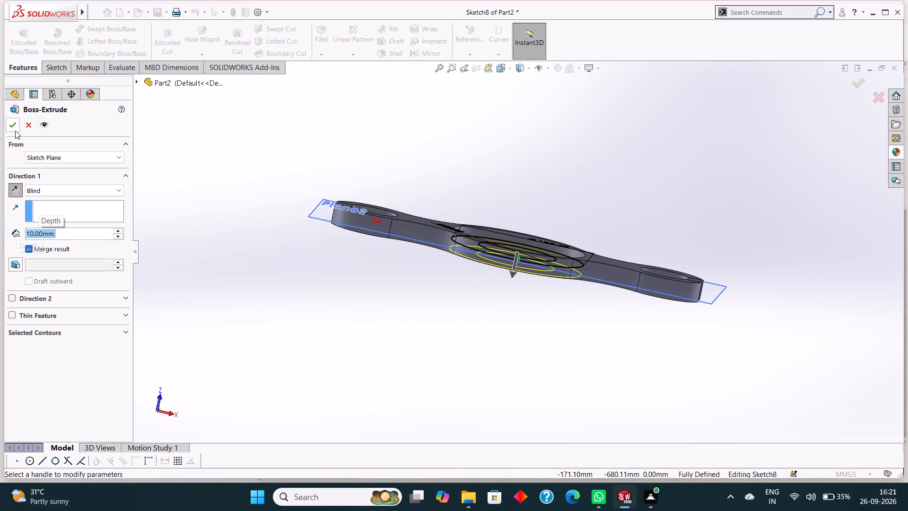
{"action": "left_click", "coordinate": [15, 126]}
{"action": "left_click", "coordinate": [330, 278]}
Hide the mid-thickness reference plane Plane2.
{"action": "middle_click_drag", "start_coordinate": [450, 291], "coordinate": [472, 382]}
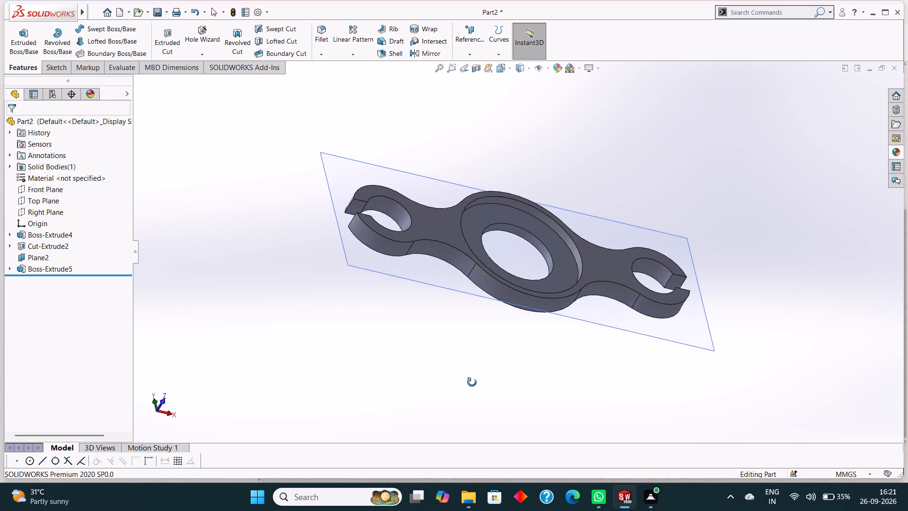
{"action": "middle_click_drag", "start_coordinate": [472, 382], "coordinate": [464, 391]}
{"action": "right_click", "coordinate": [372, 171]}
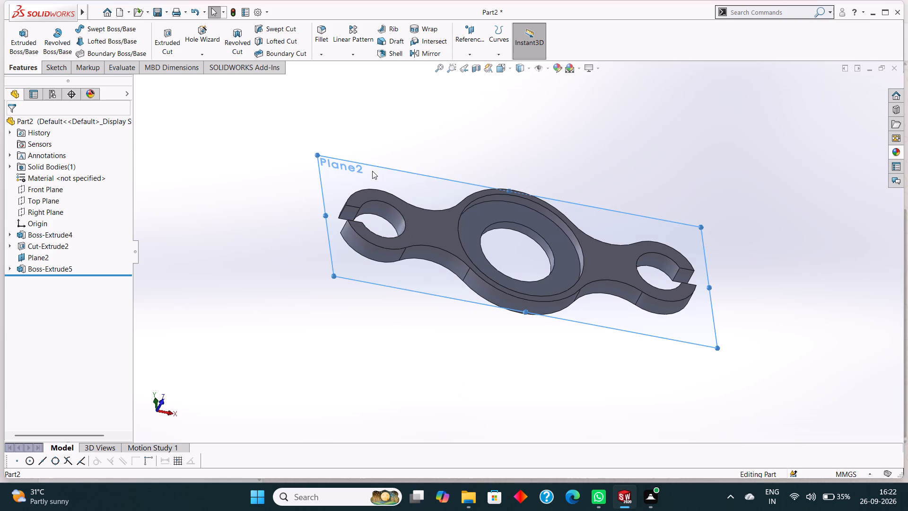
{"action": "left_click", "coordinate": [415, 157]}
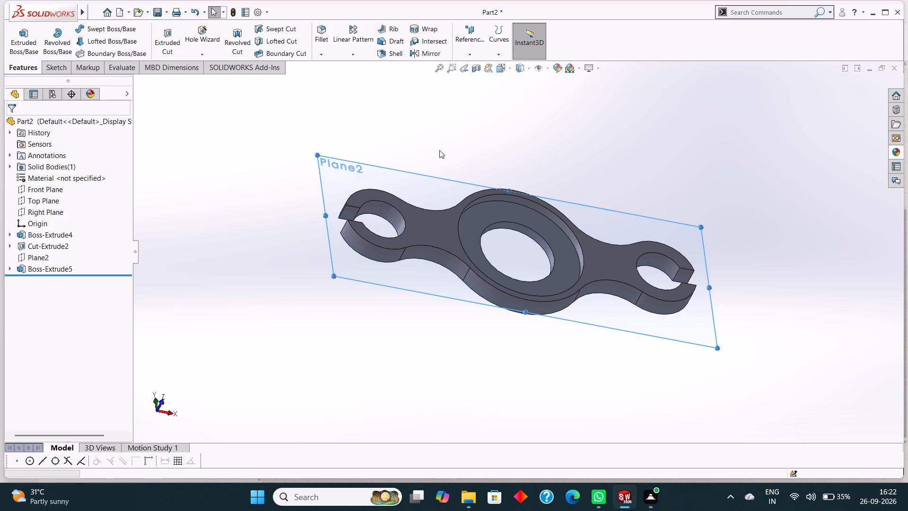
{"action": "left_click", "coordinate": [480, 127]}
Apply a blue colour appearance to the link body's large flat face surrounding the recessed central ring.
{"action": "middle_click_drag", "start_coordinate": [481, 127], "coordinate": [458, 192]}
{"action": "left_click", "coordinate": [428, 220]}
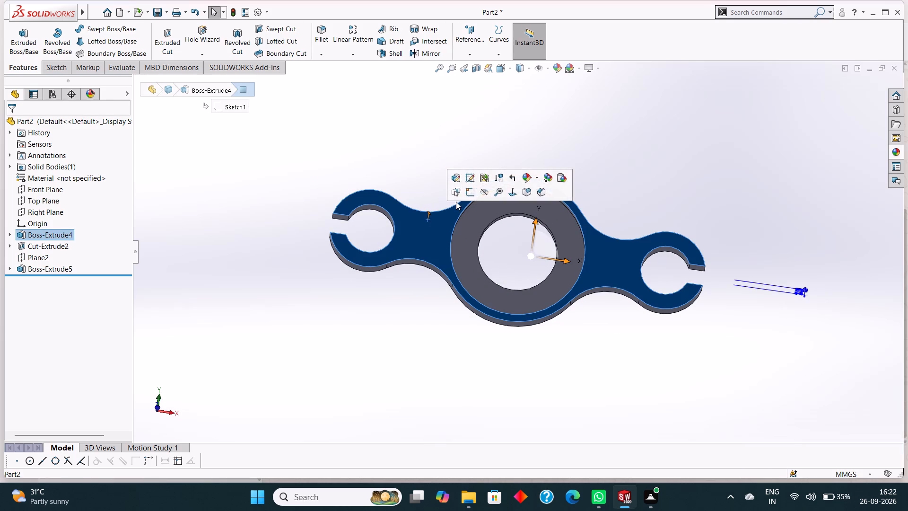
{"action": "key", "text": "Escape"}
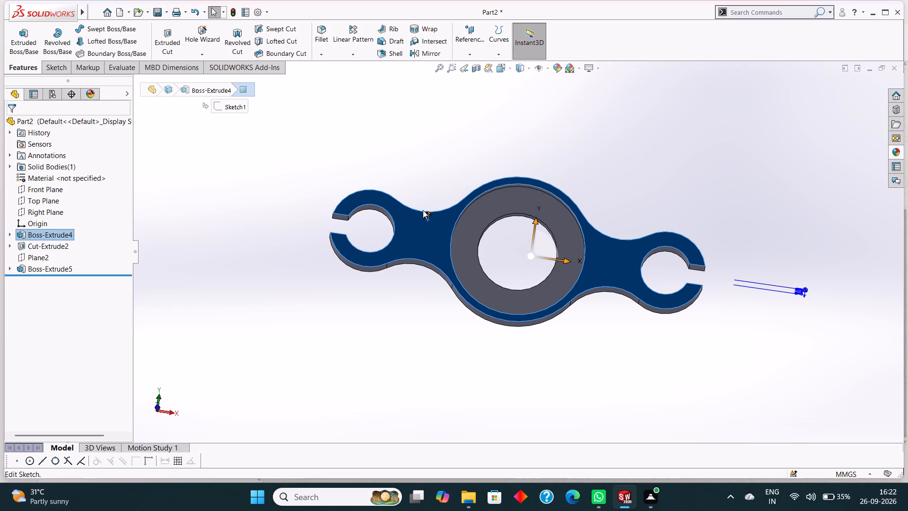
{"action": "key", "text": "Escape"}
{"action": "right_click", "coordinate": [415, 218]}
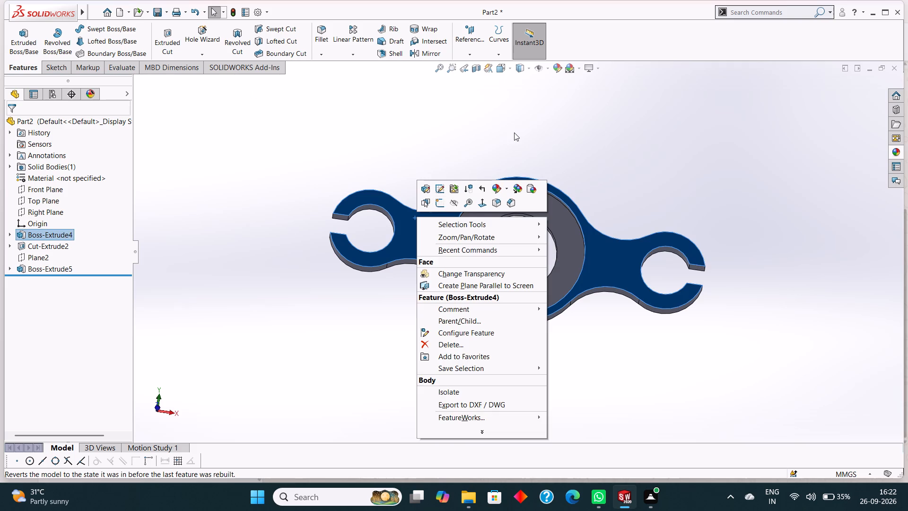
{"action": "left_click", "coordinate": [514, 130]}
{"action": "left_click_drag", "start_coordinate": [417, 242], "coordinate": [419, 246]}
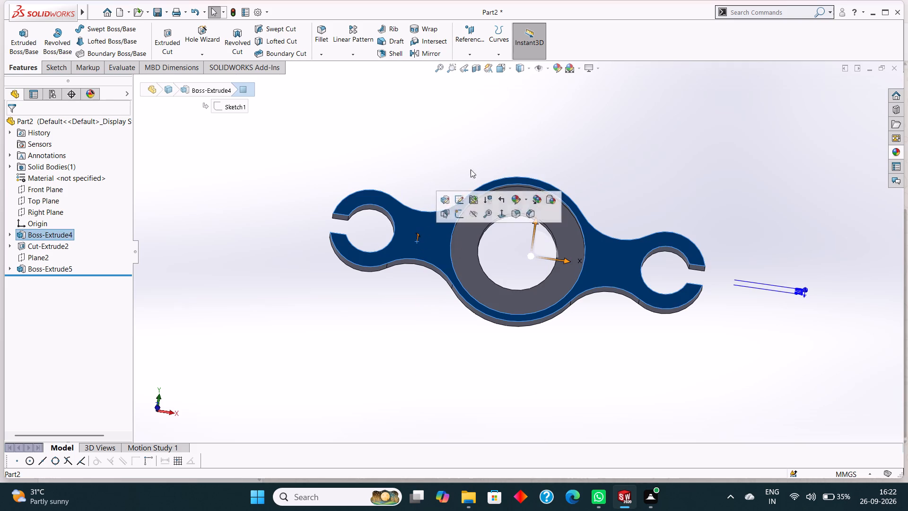
{"action": "left_click", "coordinate": [555, 71]}
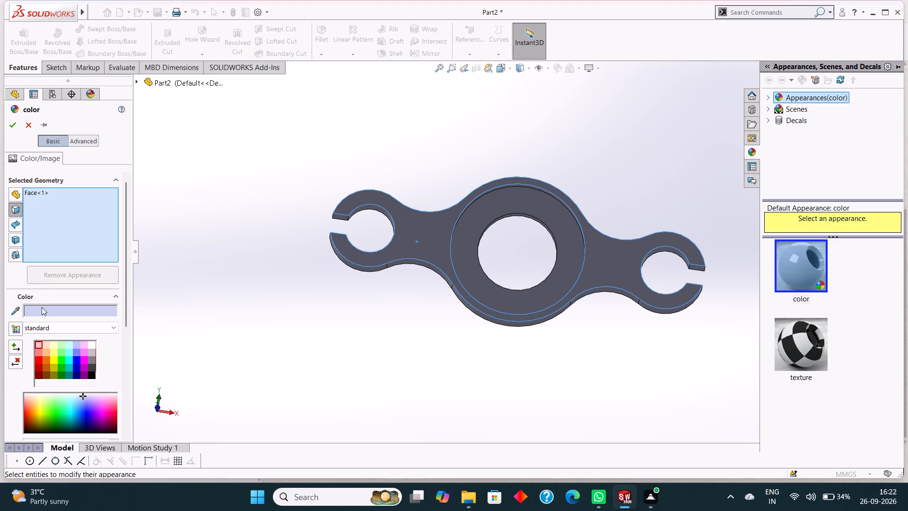
{"action": "left_click", "coordinate": [42, 307]}
{"action": "left_click", "coordinate": [462, 219]}
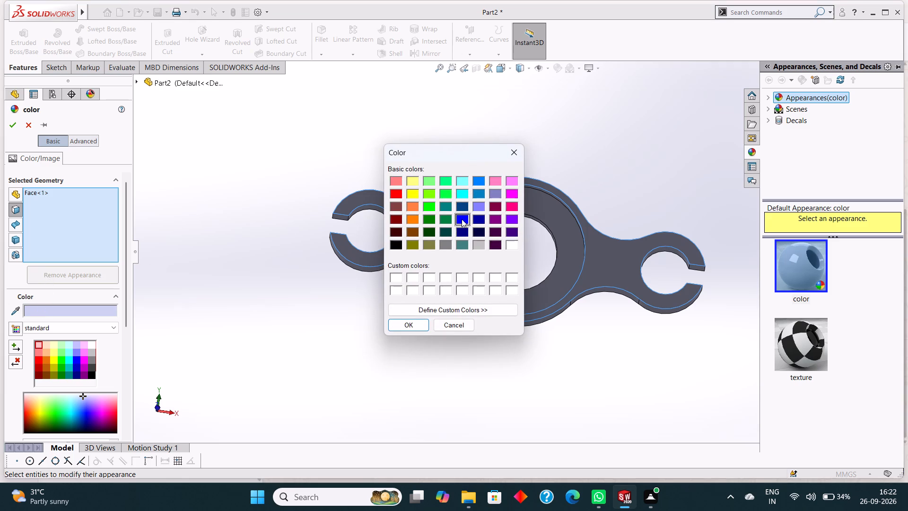
{"action": "left_click", "coordinate": [408, 325]}
{"action": "left_click", "coordinate": [15, 126]}
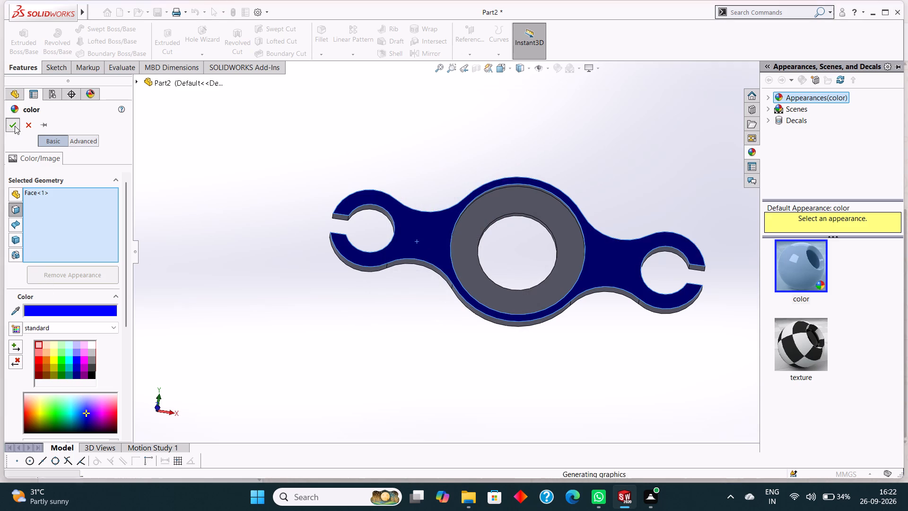
Apply a light yellow colour appearance to the flat face of the recessed central ring.
{"action": "scroll", "coordinate": [508, 220], "scroll_direction": "down", "scroll_amount": 5}
{"action": "left_click", "coordinate": [489, 201]}
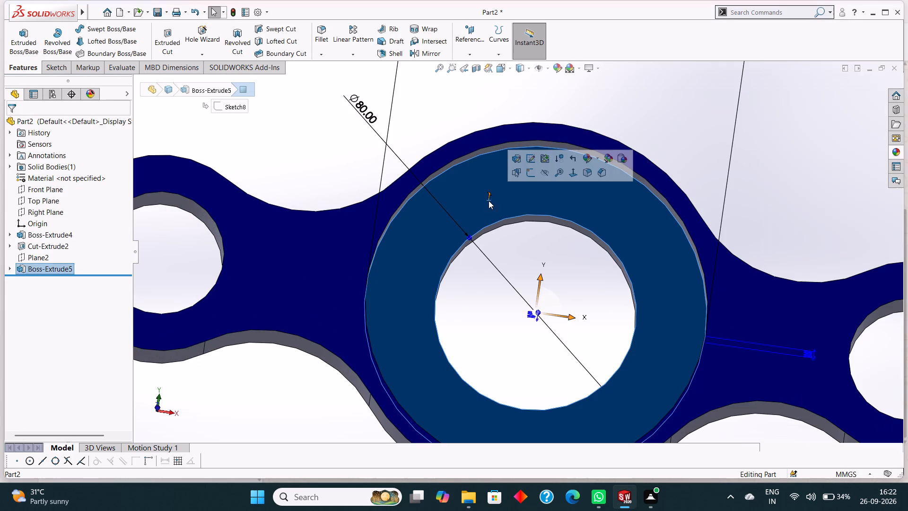
{"action": "scroll", "coordinate": [489, 201], "scroll_direction": "up", "scroll_amount": 5}
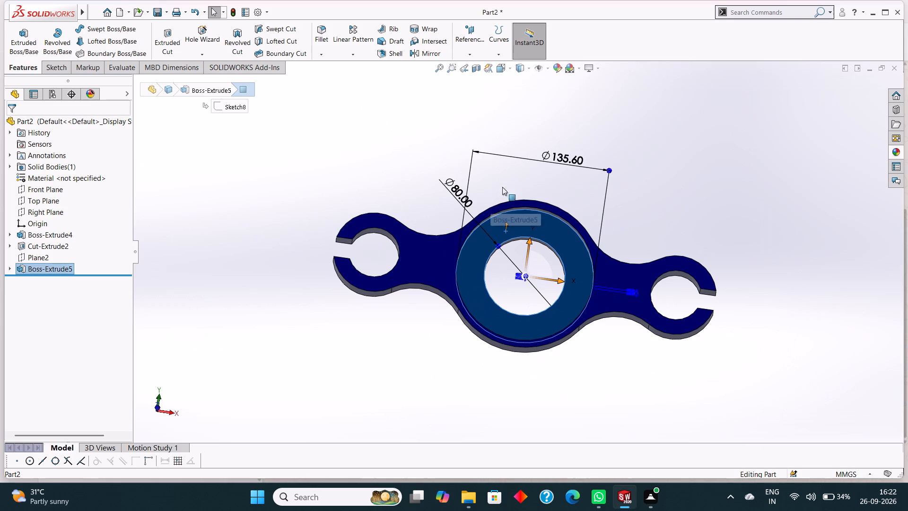
{"action": "left_click", "coordinate": [556, 71]}
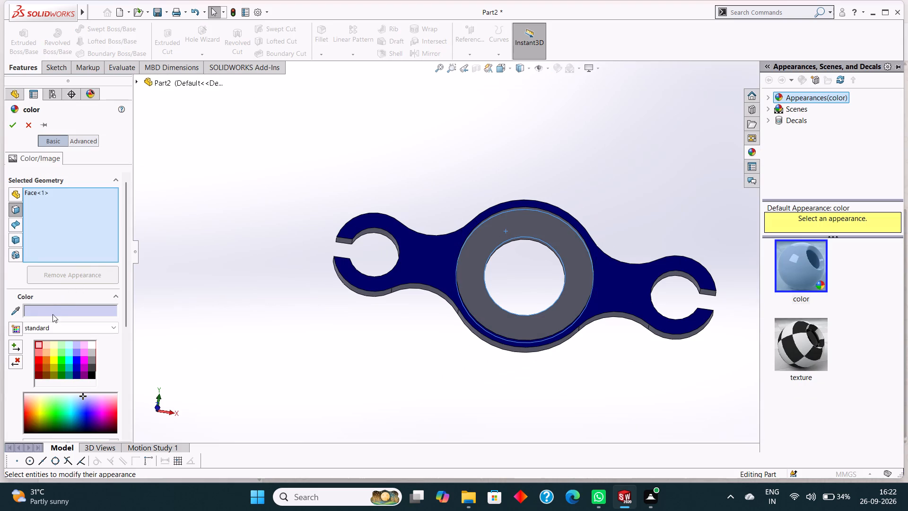
{"action": "left_click", "coordinate": [54, 310]}
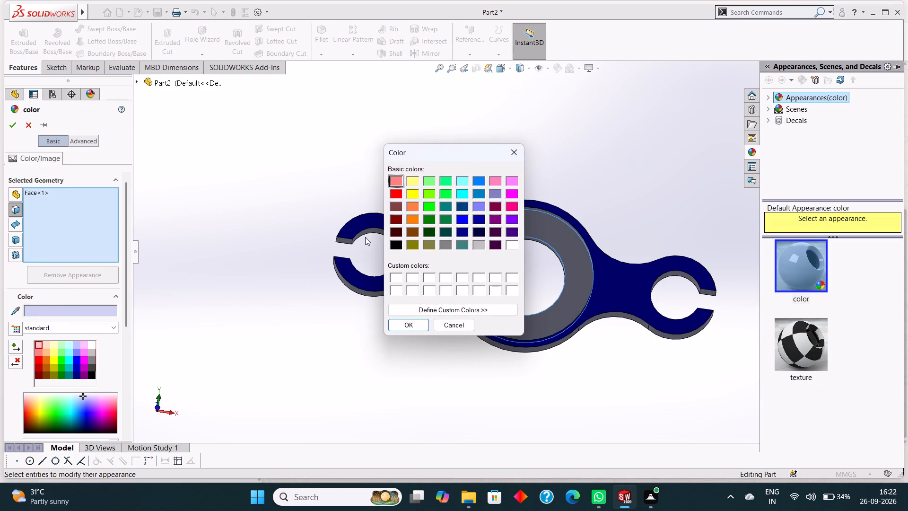
{"action": "left_click", "coordinate": [416, 179]}
{"action": "left_click", "coordinate": [413, 326]}
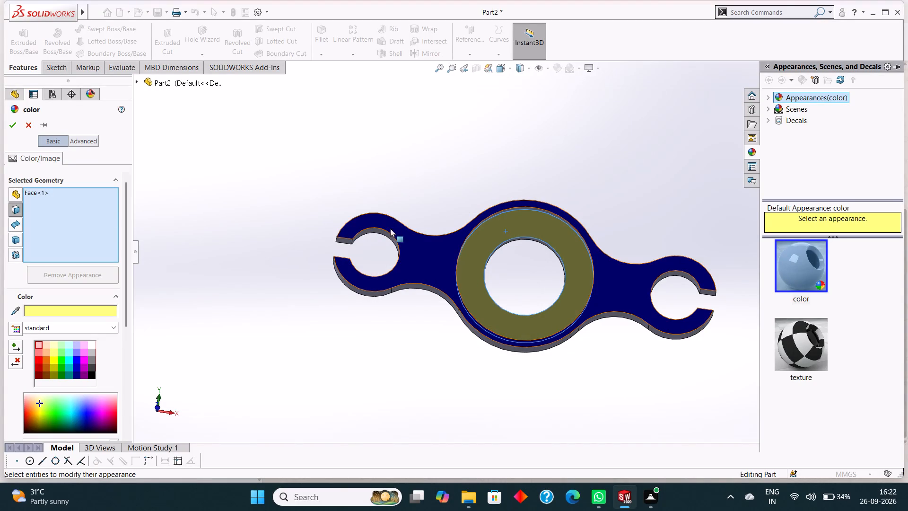
{"action": "left_click", "coordinate": [10, 126]}
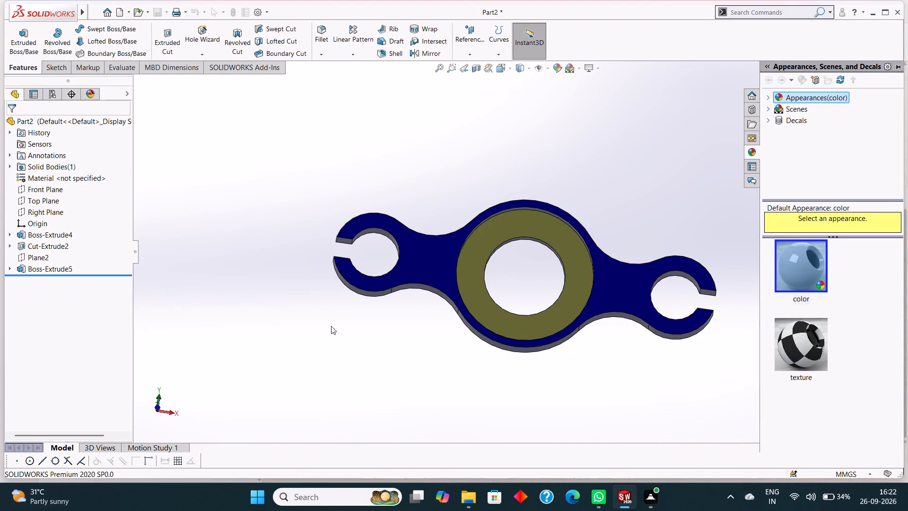
Apply a blue colour appearance to all outer perimeter side faces of the link body and its large flat back face.
{"action": "middle_click_drag", "start_coordinate": [386, 369], "coordinate": [417, 230]}
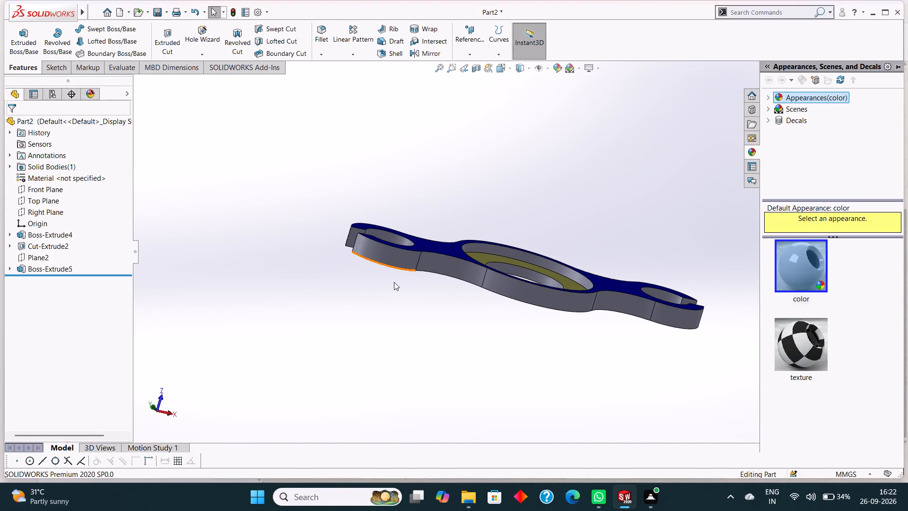
{"action": "scroll", "coordinate": [393, 282], "scroll_direction": "up", "scroll_amount": 1}
{"action": "scroll", "coordinate": [411, 250], "scroll_direction": "down", "scroll_amount": 3}
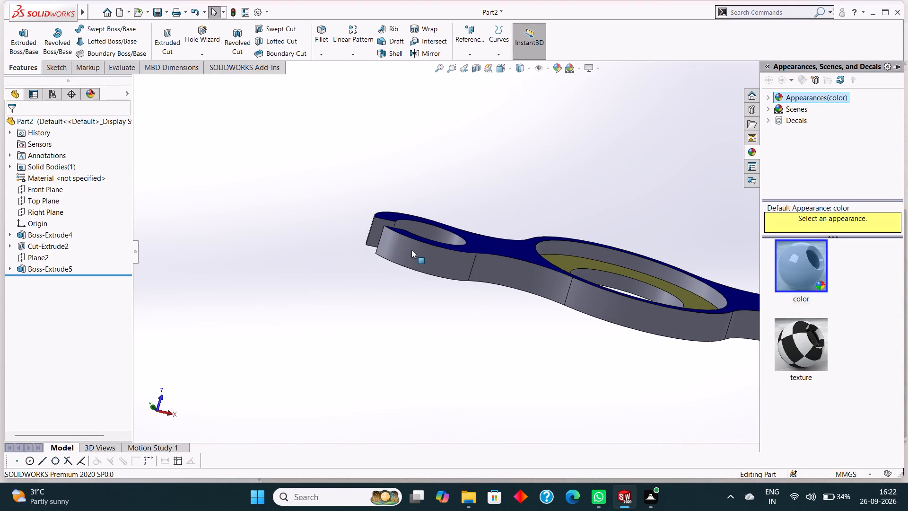
{"action": "left_click", "coordinate": [412, 250], "text": "ctrl"}
{"action": "left_click", "coordinate": [508, 274], "text": "ctrl"}
{"action": "left_click", "coordinate": [610, 298], "text": "ctrl"}
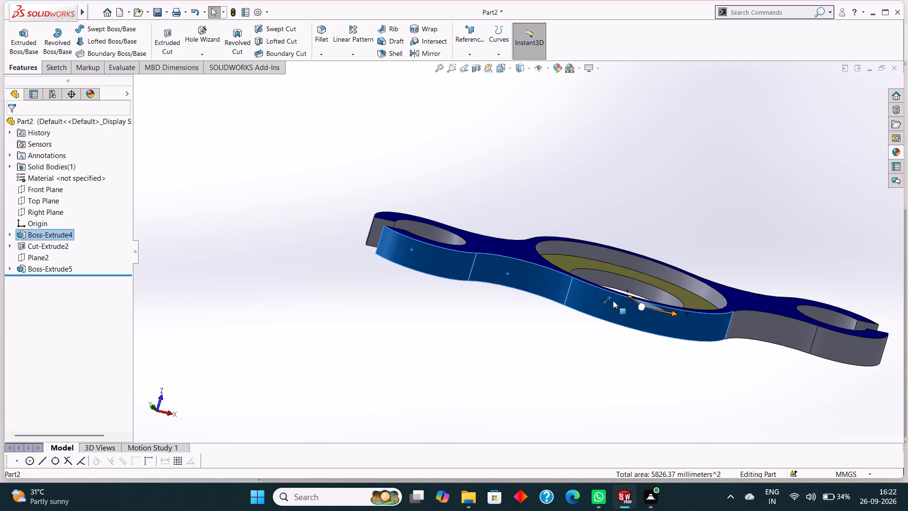
{"action": "left_click", "coordinate": [748, 327], "text": "ctrl"}
{"action": "middle_click_drag", "start_coordinate": [733, 375], "coordinate": [582, 333], "text": "ctrl"}
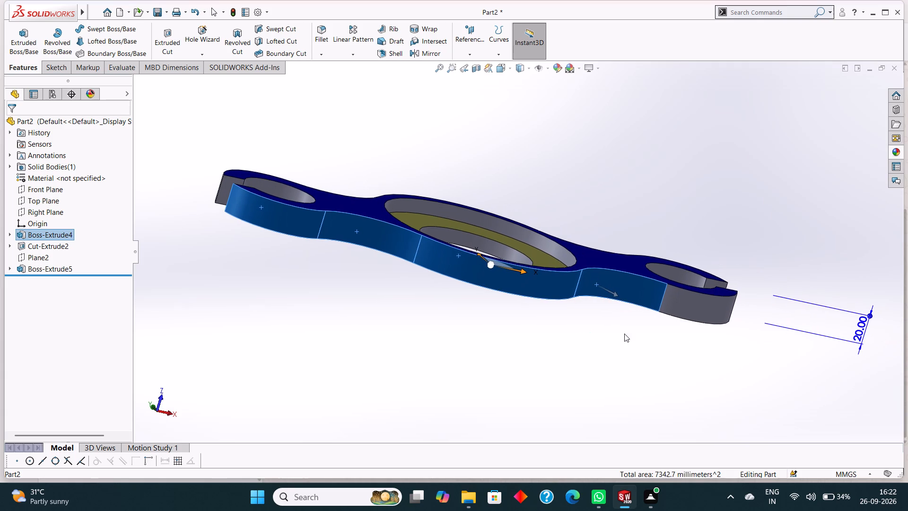
{"action": "left_click", "coordinate": [687, 309], "text": "ctrl"}
{"action": "middle_click_drag", "start_coordinate": [733, 356], "coordinate": [694, 384]}
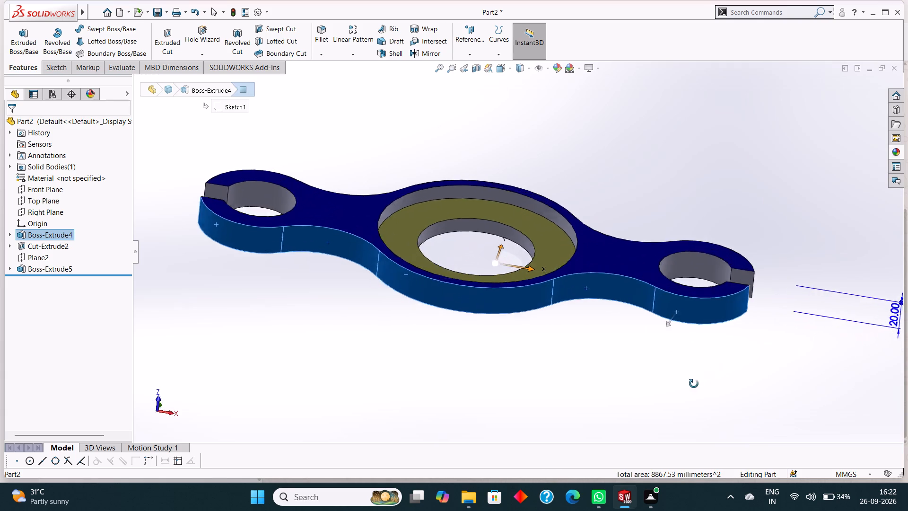
{"action": "middle_click_drag", "start_coordinate": [694, 384], "coordinate": [589, 440]}
{"action": "left_click", "coordinate": [420, 340], "text": "ctrl"}
{"action": "left_click", "coordinate": [449, 281], "text": "ctrl"}
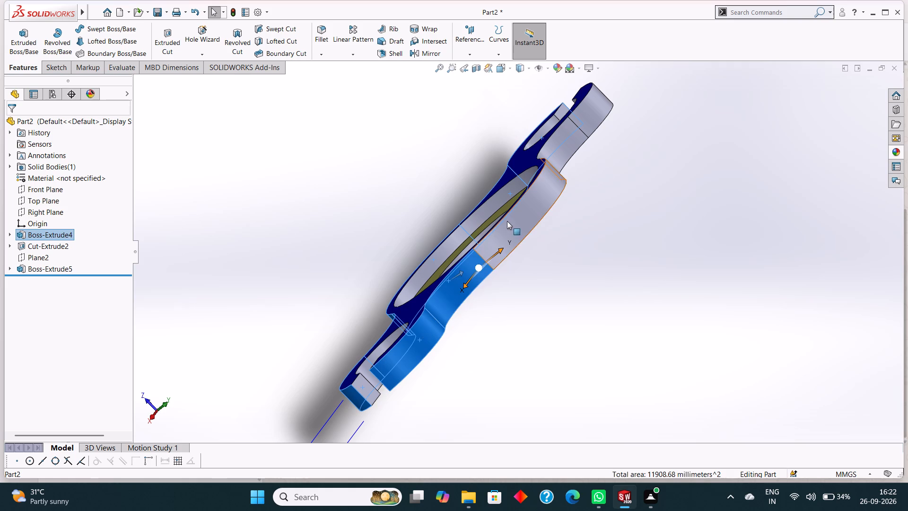
{"action": "left_click", "coordinate": [508, 217], "text": "ctrl"}
{"action": "middle_click_drag", "start_coordinate": [601, 191], "coordinate": [574, 267]}
{"action": "middle_click_drag", "start_coordinate": [620, 181], "coordinate": [620, 183]}
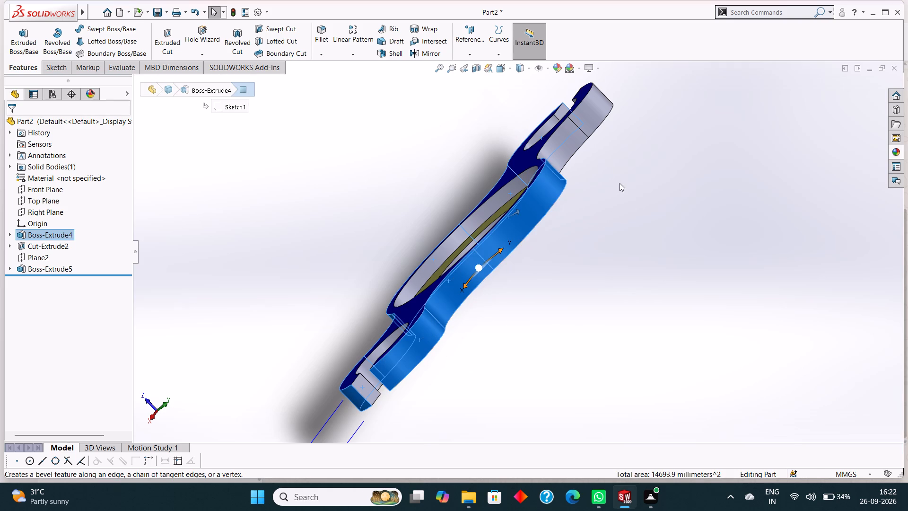
{"action": "middle_click_drag", "start_coordinate": [620, 183], "coordinate": [586, 316]}
{"action": "scroll", "coordinate": [586, 316], "scroll_direction": "down", "scroll_amount": 1}
{"action": "scroll", "coordinate": [552, 212], "scroll_direction": "up", "scroll_amount": 3}
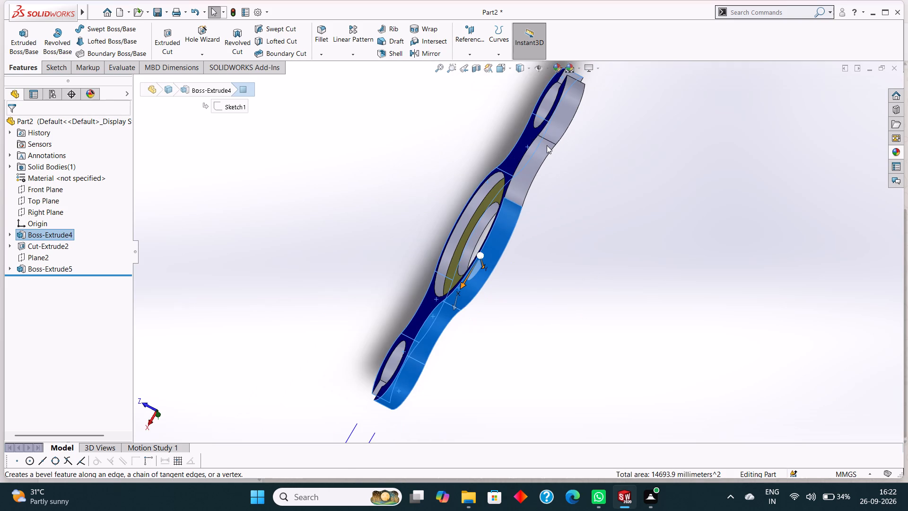
{"action": "left_click", "coordinate": [535, 156], "text": "ctrl"}
{"action": "left_click", "coordinate": [558, 114], "text": "ctrl"}
{"action": "middle_click_drag", "start_coordinate": [644, 99], "coordinate": [637, 156]}
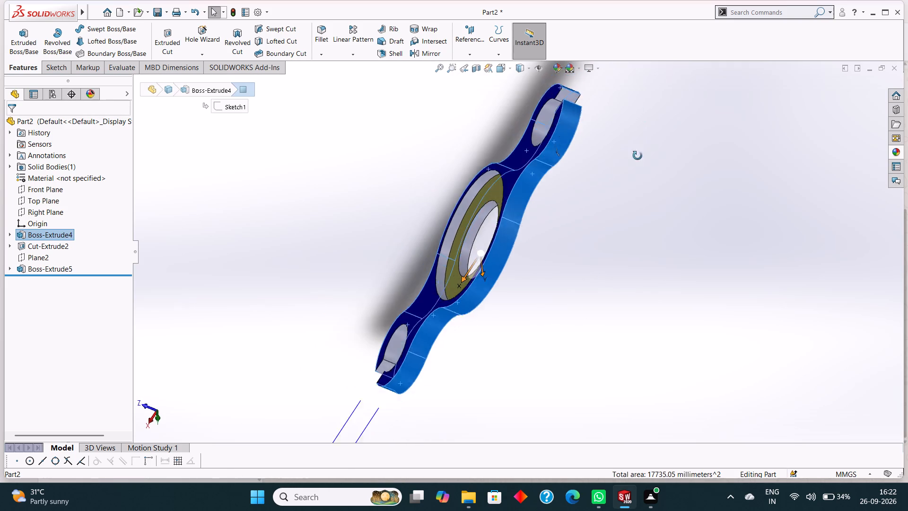
{"action": "middle_click_drag", "start_coordinate": [637, 156], "coordinate": [649, 240]}
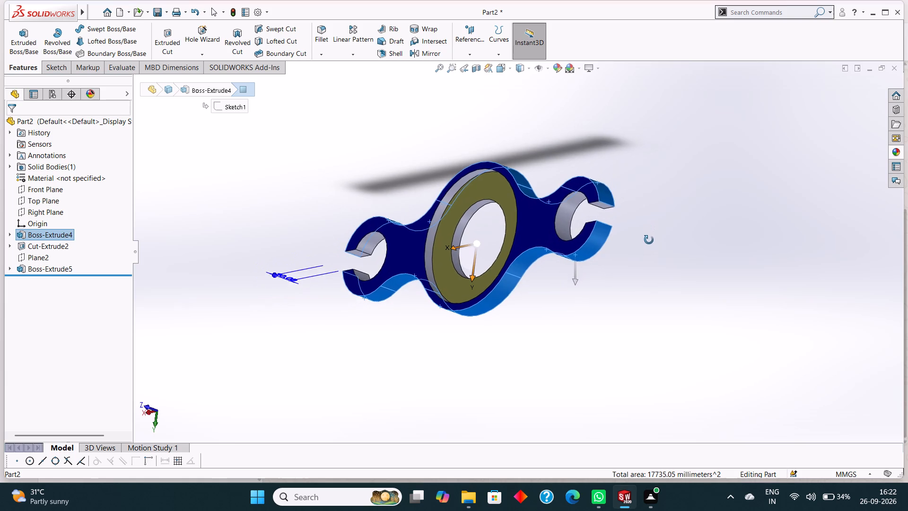
{"action": "middle_click_drag", "start_coordinate": [649, 240], "coordinate": [766, 220]}
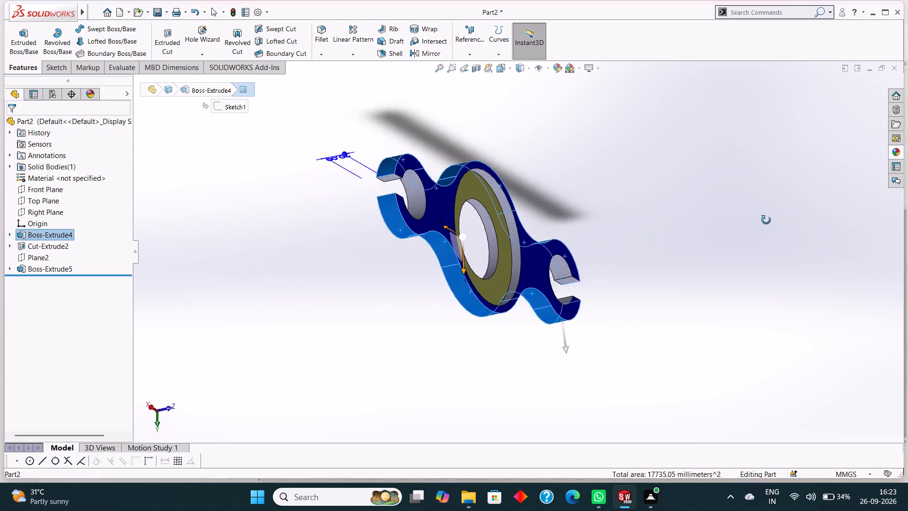
{"action": "middle_click_drag", "start_coordinate": [766, 220], "coordinate": [741, 215]}
{"action": "middle_click", "coordinate": [729, 222]}
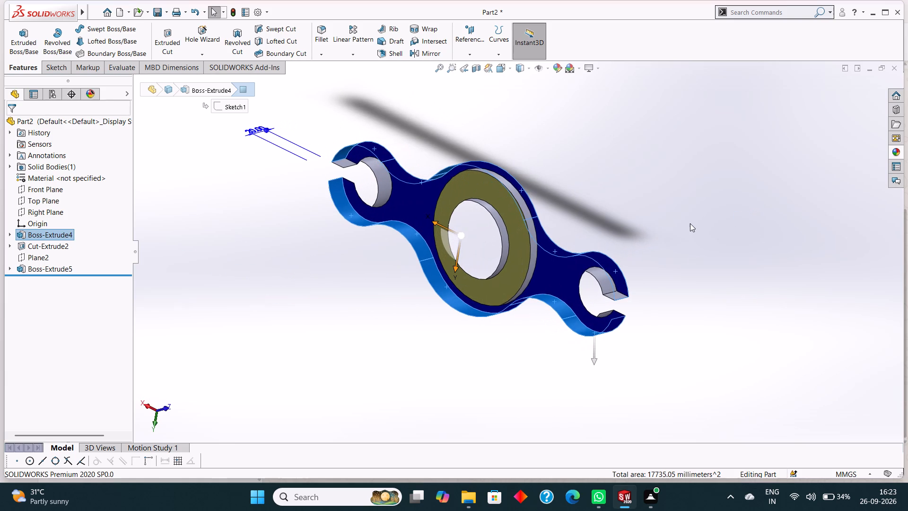
{"action": "middle_click_drag", "start_coordinate": [648, 206], "coordinate": [641, 191]}
{"action": "scroll", "coordinate": [640, 185], "scroll_direction": "down", "scroll_amount": 1}
{"action": "middle_click_drag", "start_coordinate": [643, 185], "coordinate": [746, 189]}
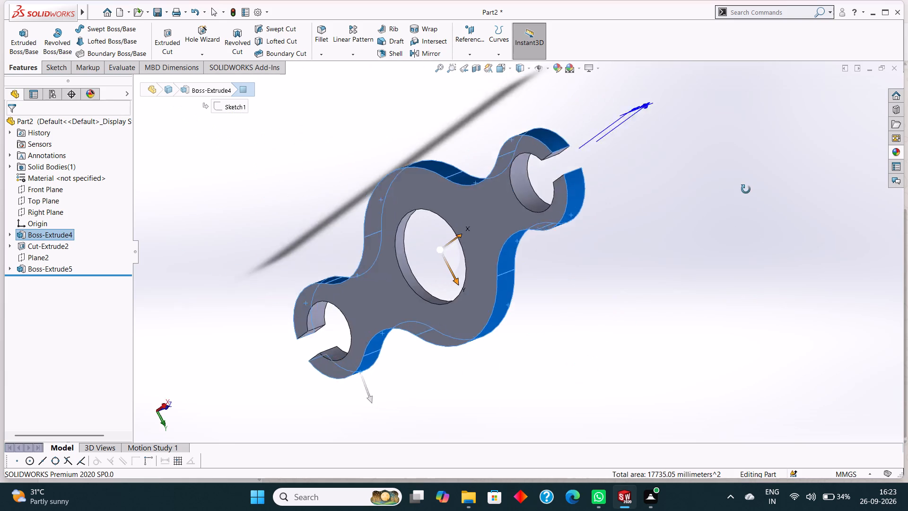
{"action": "middle_click_drag", "start_coordinate": [746, 189], "coordinate": [778, 204]}
{"action": "left_click", "coordinate": [509, 220], "text": "ctrl"}
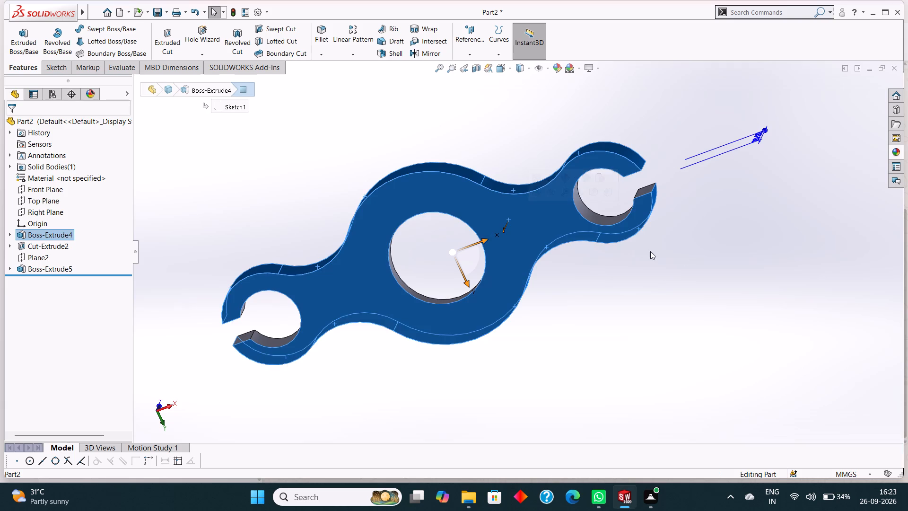
{"action": "middle_click_drag", "start_coordinate": [812, 271], "coordinate": [681, 268]}
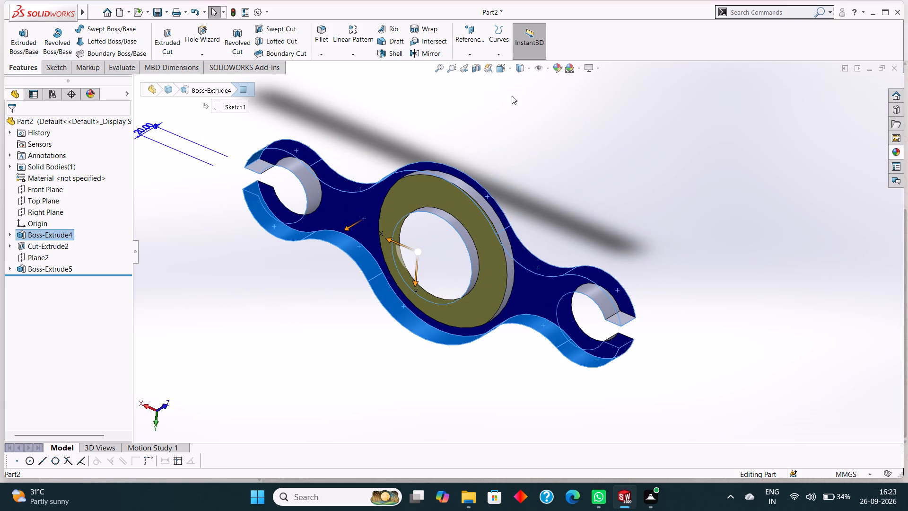
{"action": "left_click", "coordinate": [555, 71]}
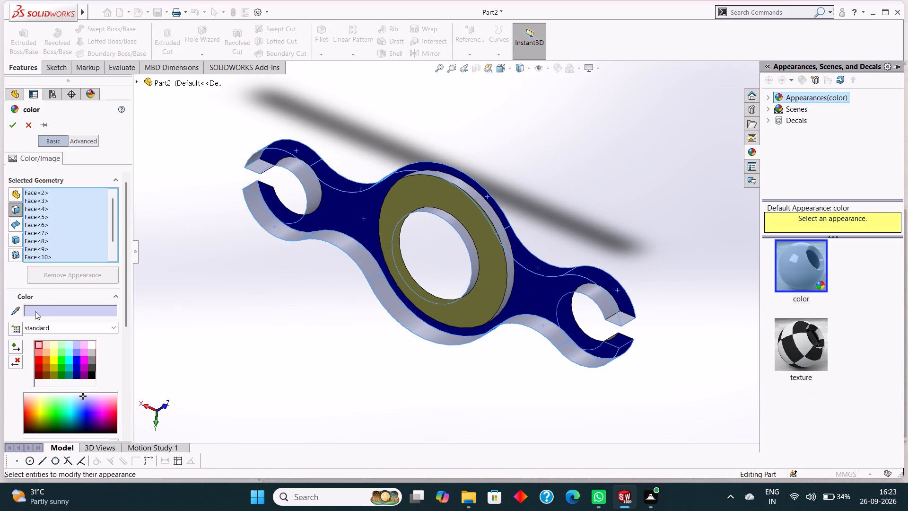
{"action": "left_click", "coordinate": [35, 311]}
{"action": "left_click", "coordinate": [464, 216]}
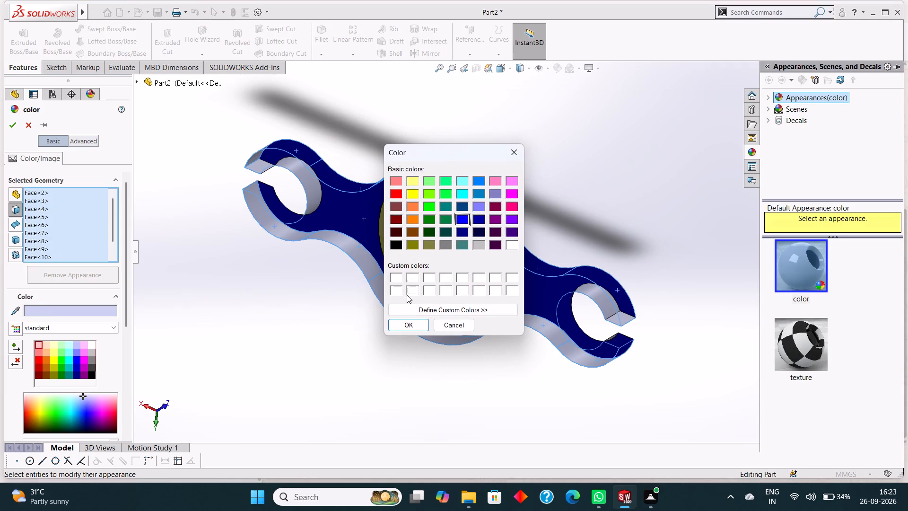
{"action": "left_click", "coordinate": [414, 323]}
{"action": "left_click", "coordinate": [430, 372]}
{"action": "middle_click_drag", "start_coordinate": [484, 399], "coordinate": [501, 404]}
{"action": "scroll", "coordinate": [484, 399], "scroll_direction": "down", "scroll_amount": 1}
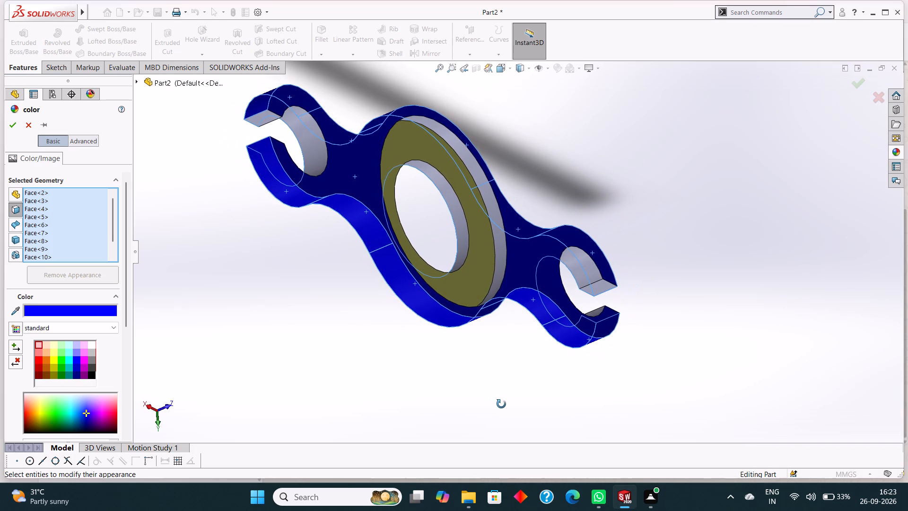
{"action": "middle_click_drag", "start_coordinate": [501, 404], "coordinate": [498, 439]}
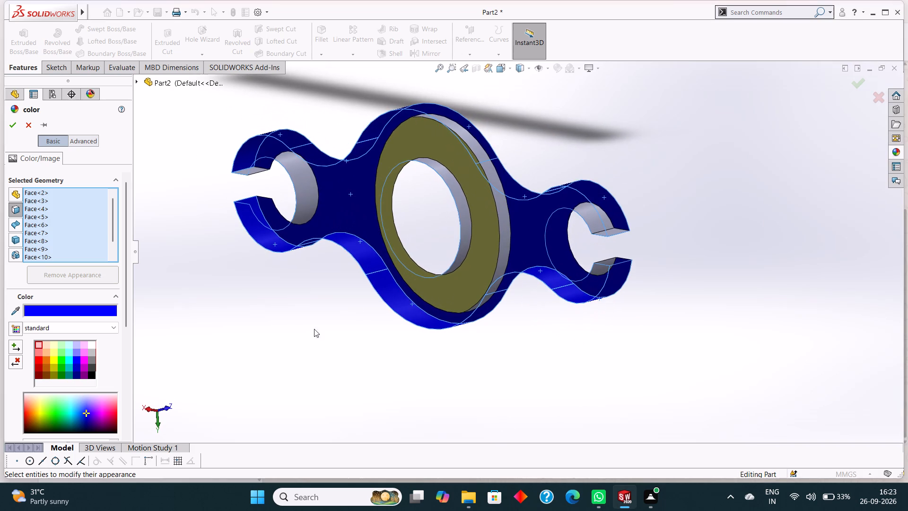
{"action": "scroll", "coordinate": [366, 274], "scroll_direction": "up", "scroll_amount": 4}
{"action": "left_click", "coordinate": [367, 289]}
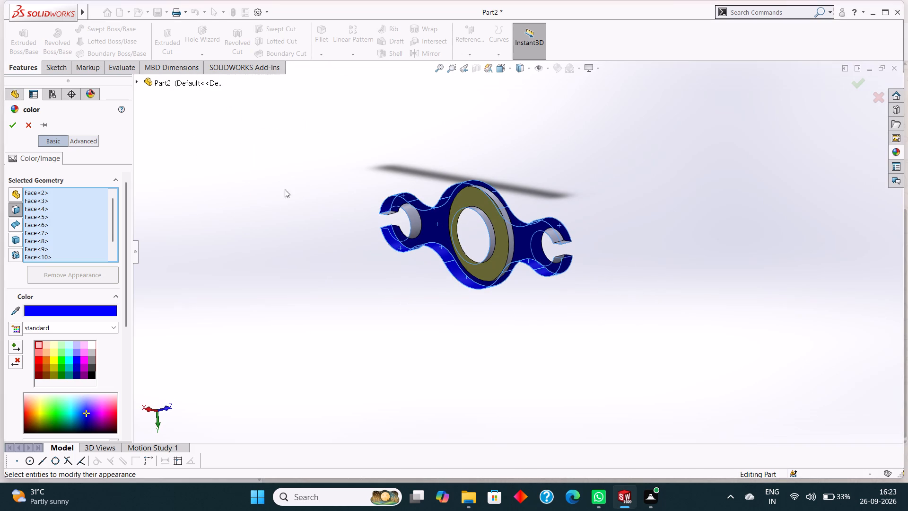
{"action": "left_click", "coordinate": [10, 124]}
{"action": "left_click", "coordinate": [276, 235]}
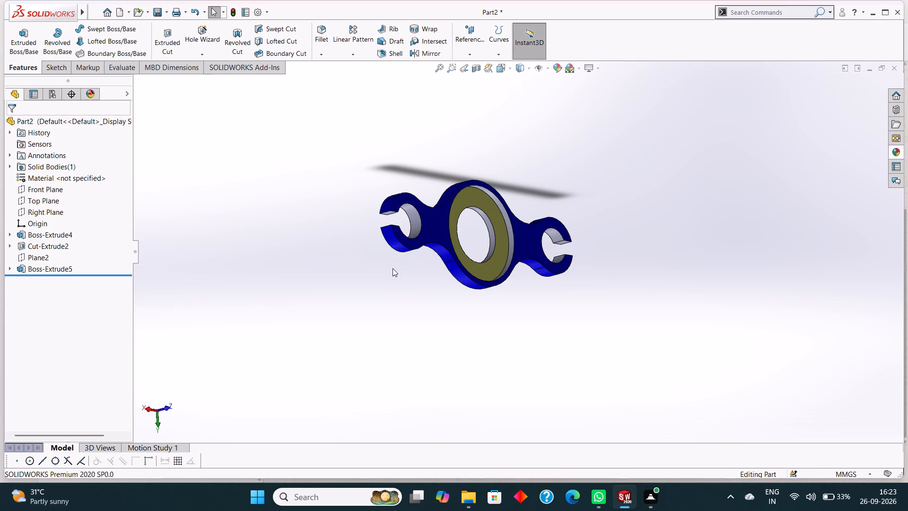
Apply a blue colour appearance to the four flat slot faces at the openings of both end rings.
{"action": "middle_click_drag", "start_coordinate": [416, 274], "coordinate": [392, 312]}
{"action": "scroll", "coordinate": [356, 197], "scroll_direction": "down", "scroll_amount": 4}
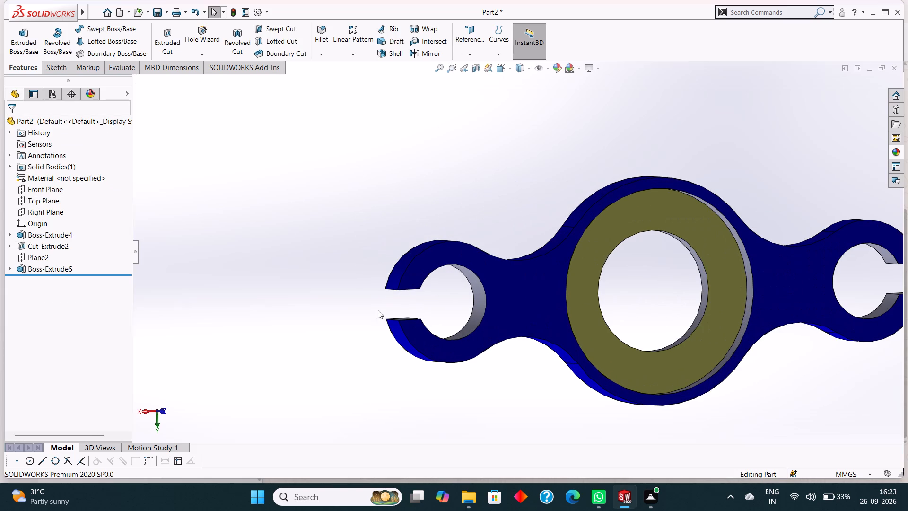
{"action": "middle_click_drag", "start_coordinate": [343, 283], "coordinate": [342, 266]}
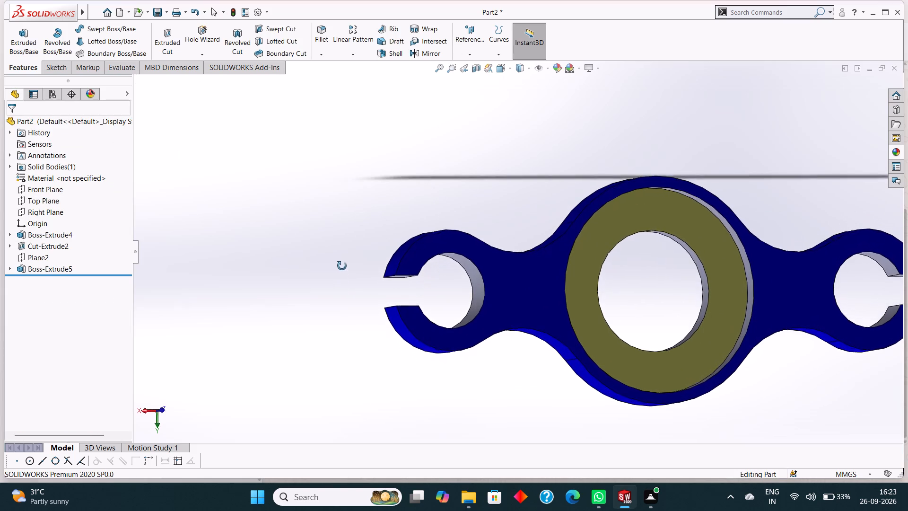
{"action": "middle_click_drag", "start_coordinate": [342, 266], "coordinate": [362, 197]}
{"action": "scroll", "coordinate": [488, 224], "scroll_direction": "down", "scroll_amount": 2}
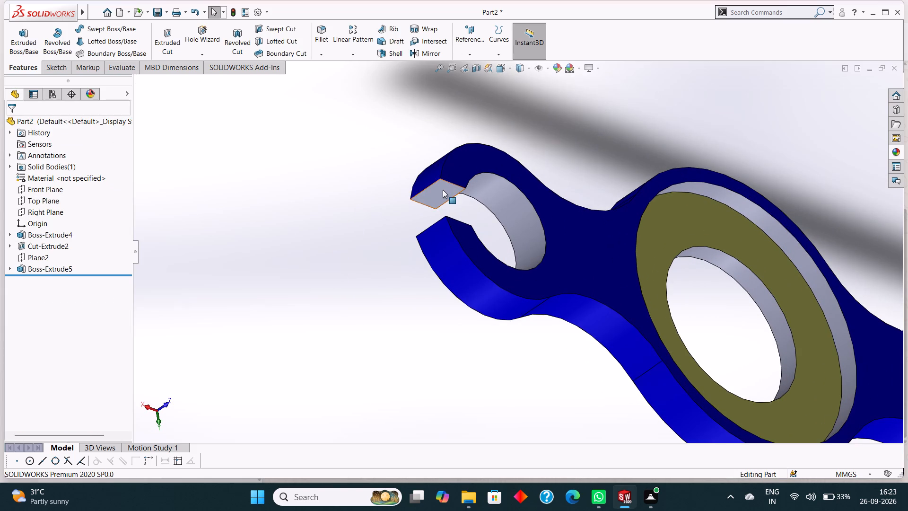
{"action": "left_click", "coordinate": [442, 189]}
{"action": "middle_click_drag", "start_coordinate": [357, 218], "coordinate": [357, 242]}
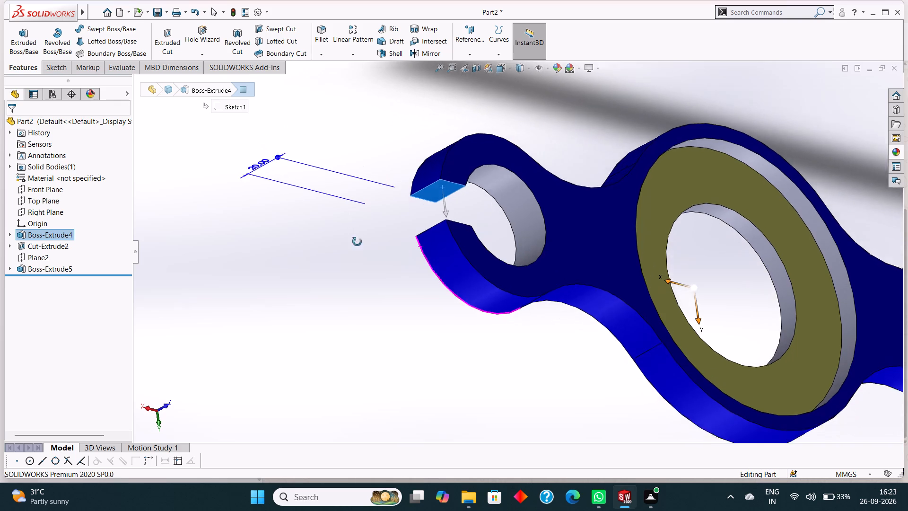
{"action": "middle_click_drag", "start_coordinate": [357, 242], "coordinate": [388, 378]}
{"action": "scroll", "coordinate": [388, 379], "scroll_direction": "down", "scroll_amount": 1}
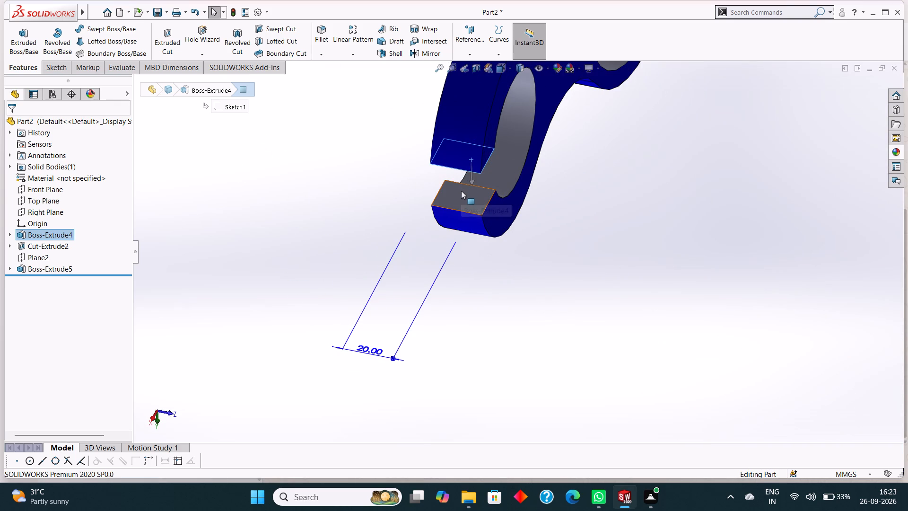
{"action": "left_click", "coordinate": [461, 191], "text": "ctrl"}
{"action": "middle_click_drag", "start_coordinate": [676, 325], "coordinate": [587, 260]}
{"action": "scroll", "coordinate": [591, 271], "scroll_direction": "up", "scroll_amount": 5}
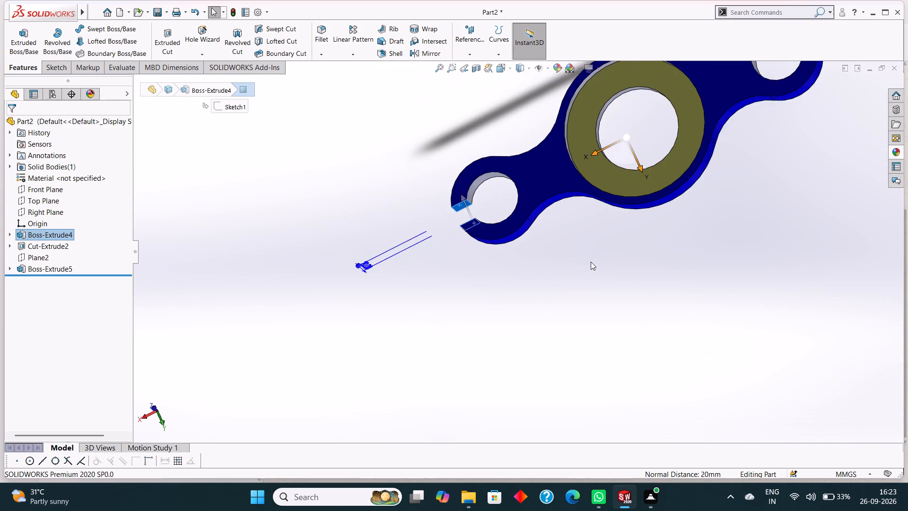
{"action": "scroll", "coordinate": [591, 262], "scroll_direction": "up", "scroll_amount": 6}
{"action": "middle_click_drag", "start_coordinate": [641, 186], "coordinate": [631, 266]}
{"action": "scroll", "coordinate": [636, 234], "scroll_direction": "down", "scroll_amount": 1}
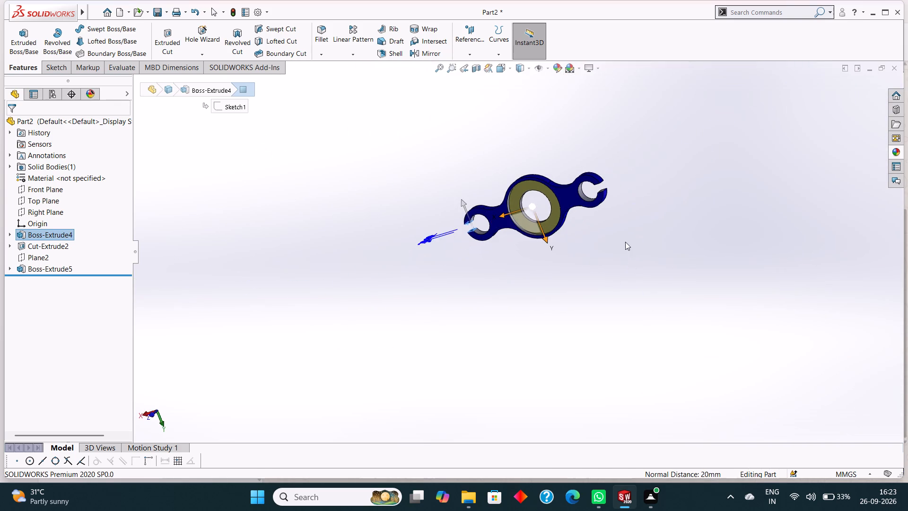
{"action": "scroll", "coordinate": [615, 207], "scroll_direction": "down", "scroll_amount": 5}
{"action": "scroll", "coordinate": [534, 191], "scroll_direction": "down", "scroll_amount": 9}
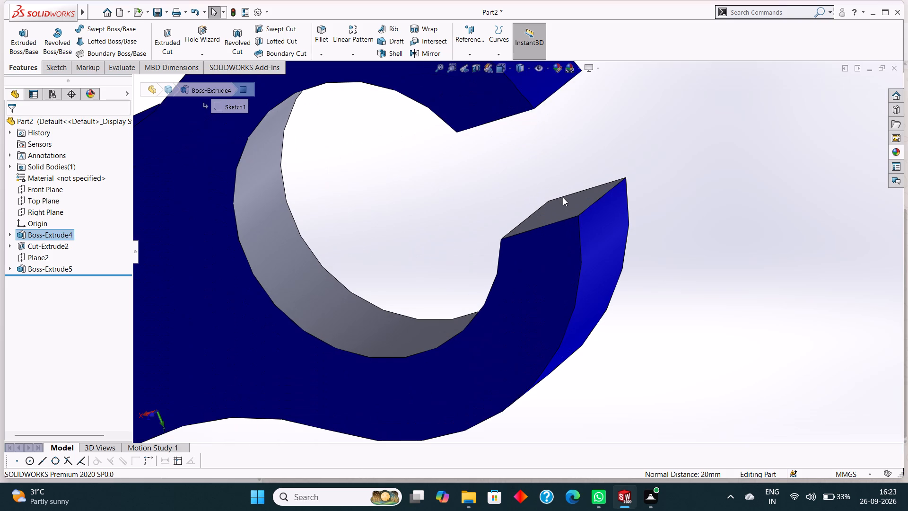
{"action": "left_click", "coordinate": [564, 200], "text": "ctrl"}
{"action": "middle_click_drag", "start_coordinate": [678, 314], "coordinate": [647, 324]}
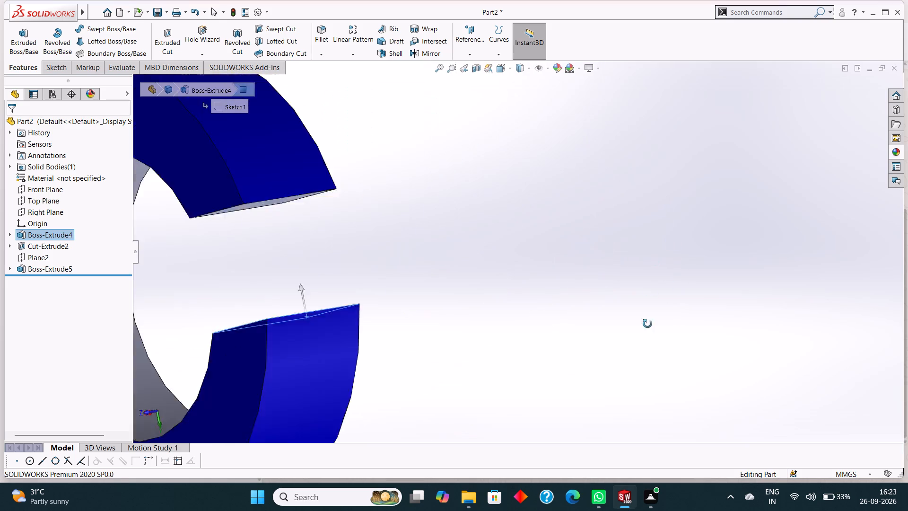
{"action": "middle_click_drag", "start_coordinate": [647, 324], "coordinate": [647, 339]}
{"action": "scroll", "coordinate": [646, 318], "scroll_direction": "up", "scroll_amount": 6}
{"action": "scroll", "coordinate": [504, 358], "scroll_direction": "up", "scroll_amount": 1}
{"action": "middle_click_drag", "start_coordinate": [504, 358], "coordinate": [516, 269]}
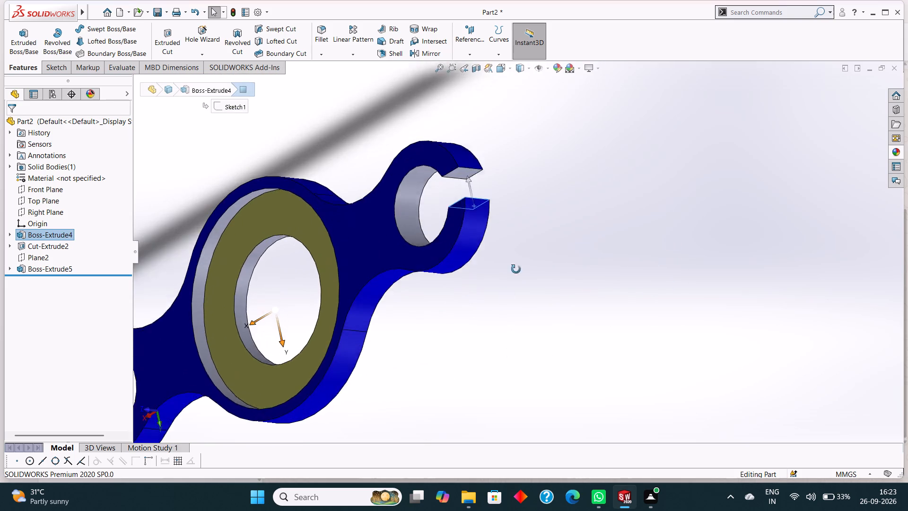
{"action": "middle_click_drag", "start_coordinate": [516, 269], "coordinate": [530, 250]}
{"action": "left_click", "coordinate": [511, 142], "text": "ctrl"}
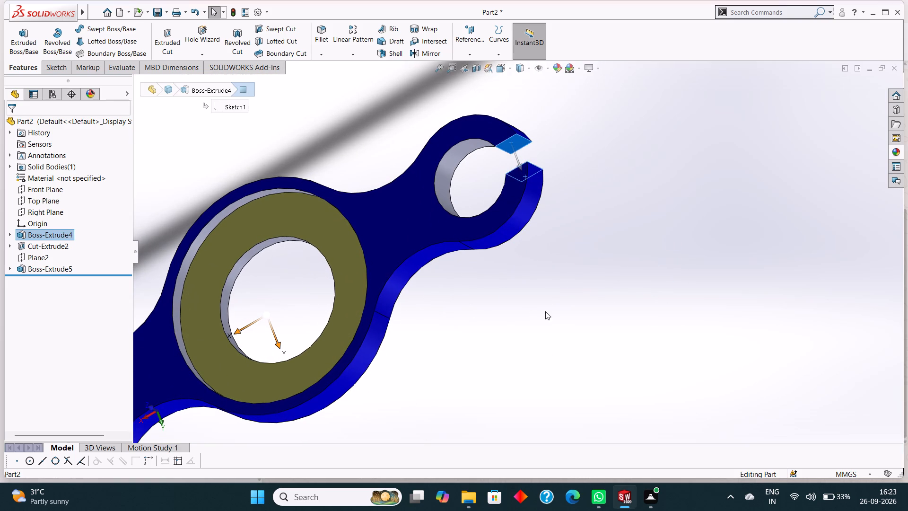
{"action": "scroll", "coordinate": [550, 309], "scroll_direction": "up", "scroll_amount": 6}
{"action": "left_click", "coordinate": [555, 68]}
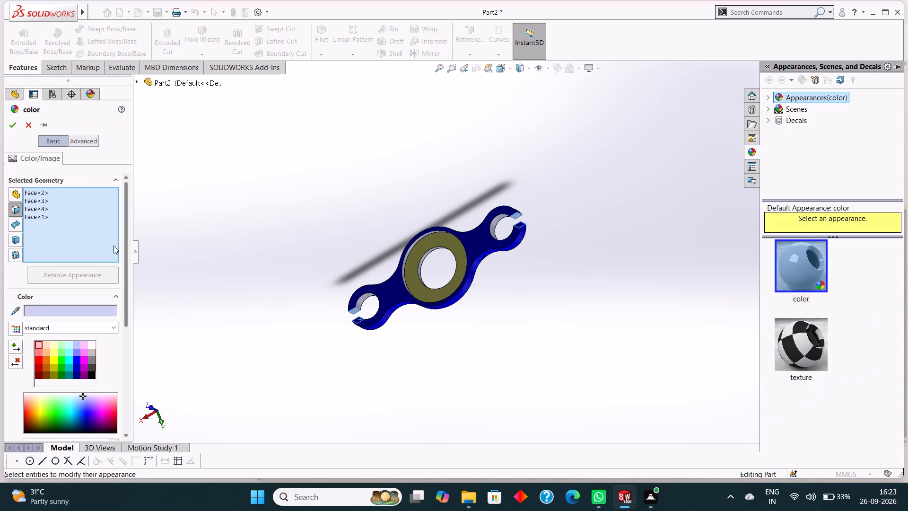
{"action": "left_click", "coordinate": [38, 313]}
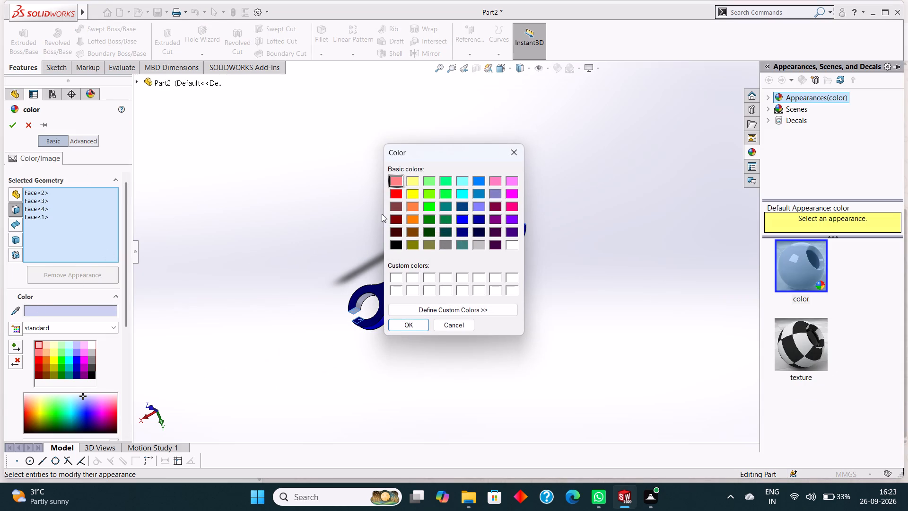
{"action": "left_click", "coordinate": [459, 220]}
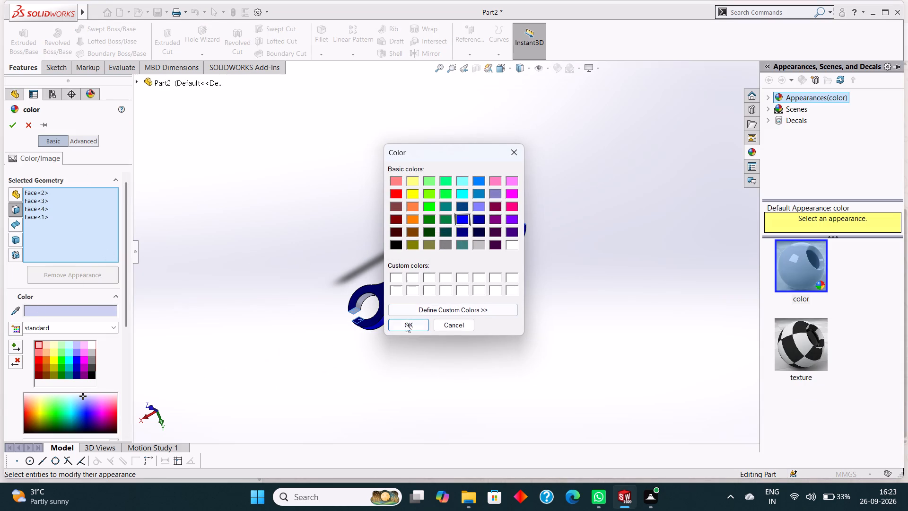
{"action": "left_click", "coordinate": [406, 326]}
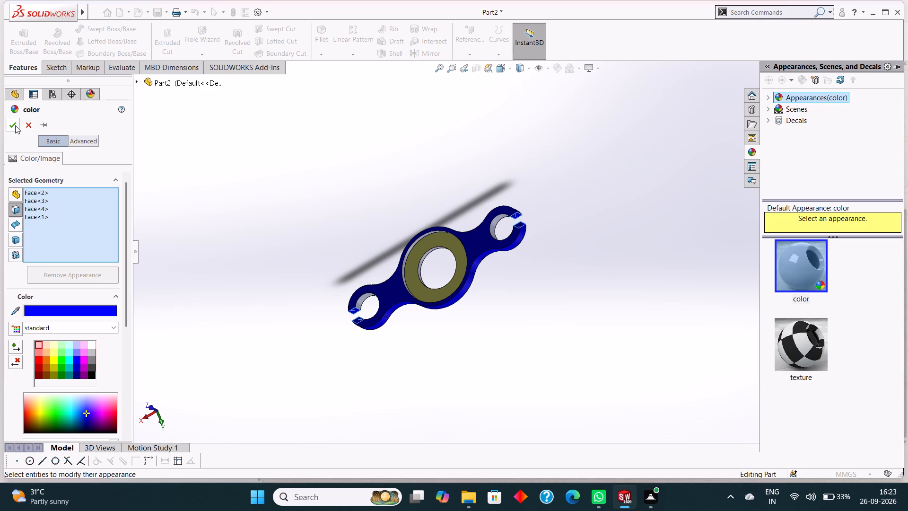
{"action": "left_click", "coordinate": [14, 125]}
Apply an orange colour appearance to the inner cylindrical hole faces of both slotted end rings.
{"action": "middle_click_drag", "start_coordinate": [521, 356], "coordinate": [524, 326]}
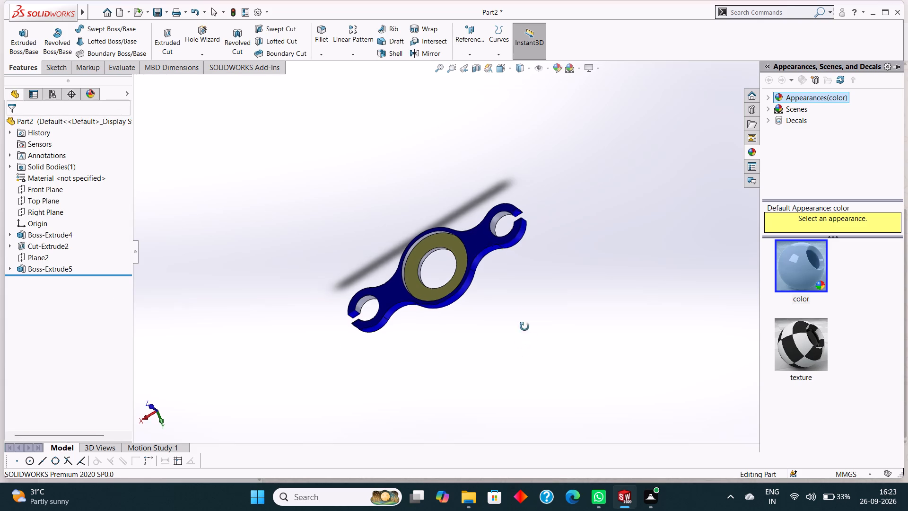
{"action": "middle_click_drag", "start_coordinate": [524, 326], "coordinate": [535, 273]}
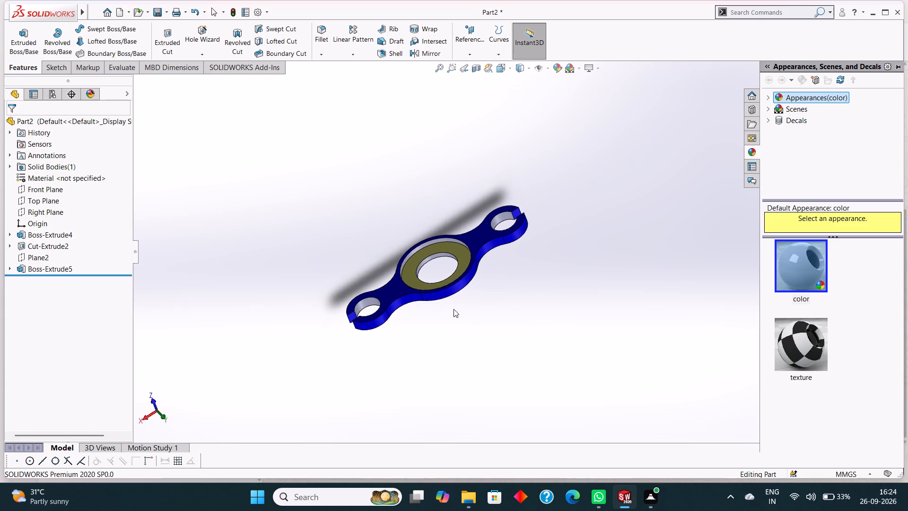
{"action": "scroll", "coordinate": [395, 305], "scroll_direction": "down", "scroll_amount": 7}
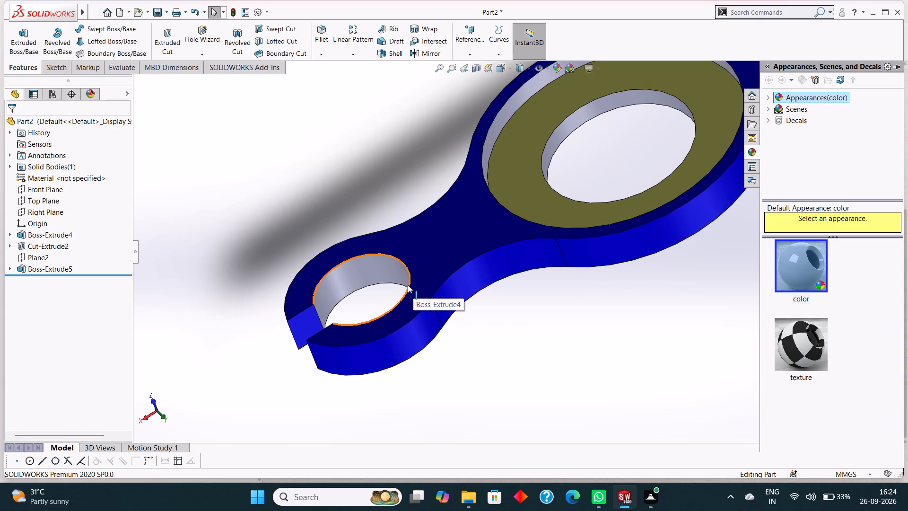
{"action": "scroll", "coordinate": [408, 285], "scroll_direction": "down", "scroll_amount": 2}
{"action": "left_click", "coordinate": [365, 248]}
{"action": "middle_click_drag", "start_coordinate": [563, 379], "coordinate": [570, 384]}
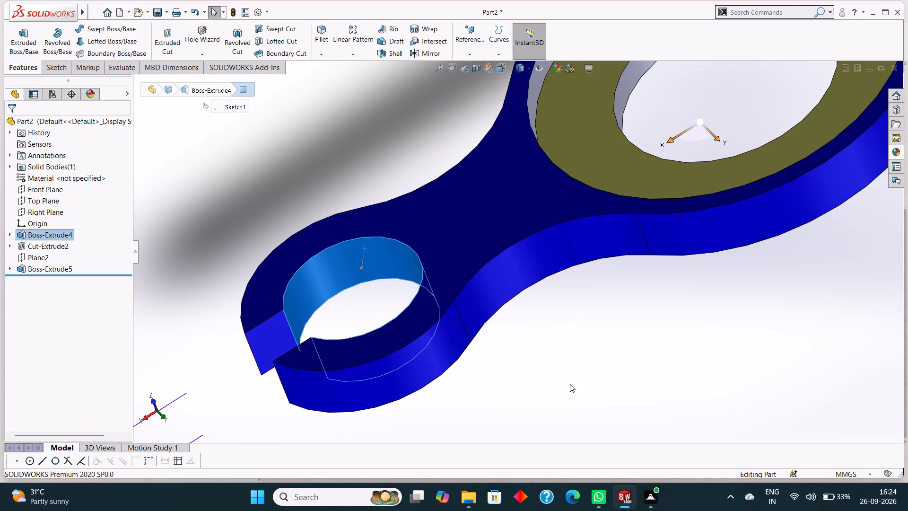
{"action": "middle_click_drag", "start_coordinate": [570, 384], "coordinate": [597, 422]}
{"action": "scroll", "coordinate": [597, 422], "scroll_direction": "down", "scroll_amount": 1}
{"action": "scroll", "coordinate": [597, 419], "scroll_direction": "up", "scroll_amount": 10}
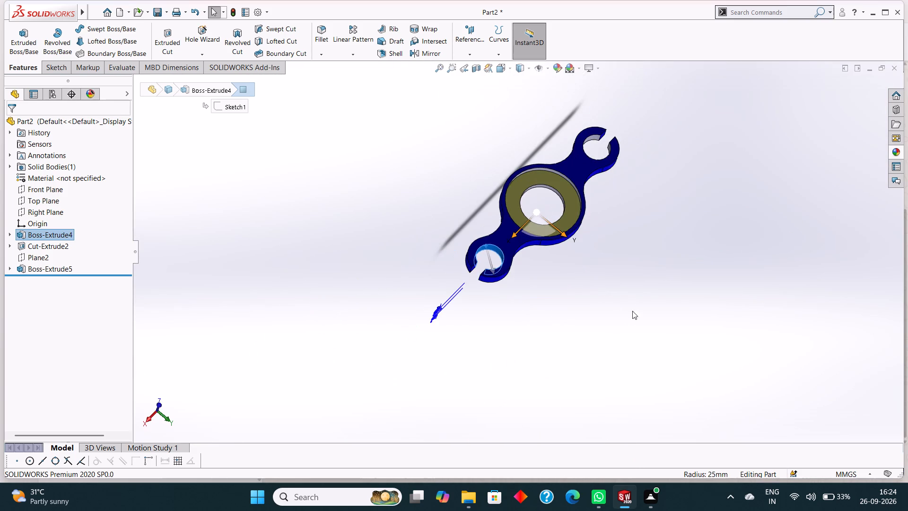
{"action": "scroll", "coordinate": [601, 151], "scroll_direction": "down", "scroll_amount": 9}
{"action": "scroll", "coordinate": [567, 169], "scroll_direction": "up", "scroll_amount": 5}
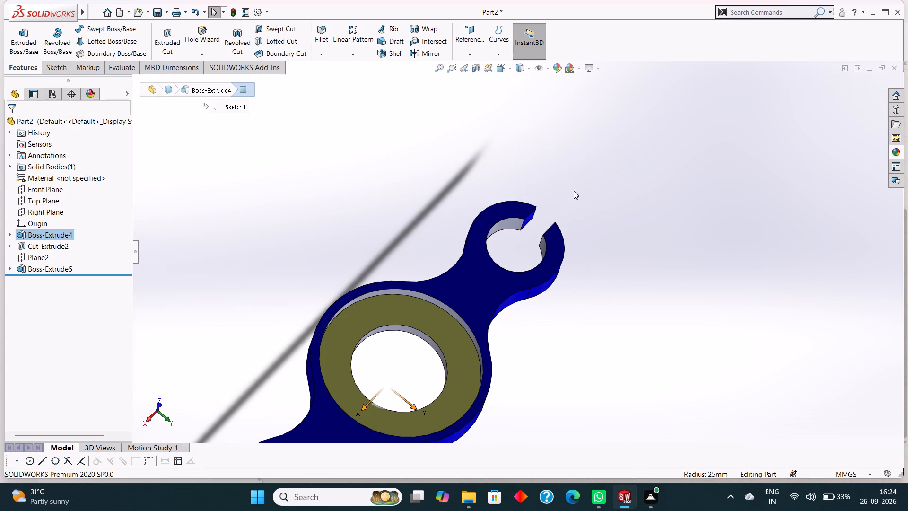
{"action": "left_click", "coordinate": [508, 223], "text": "ctrl"}
{"action": "scroll", "coordinate": [622, 268], "scroll_direction": "up", "scroll_amount": 4}
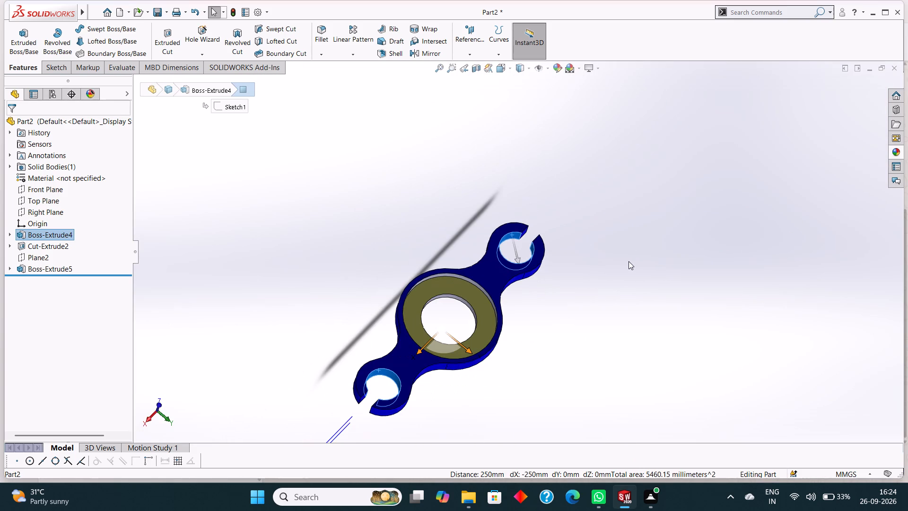
{"action": "left_click", "coordinate": [562, 68]}
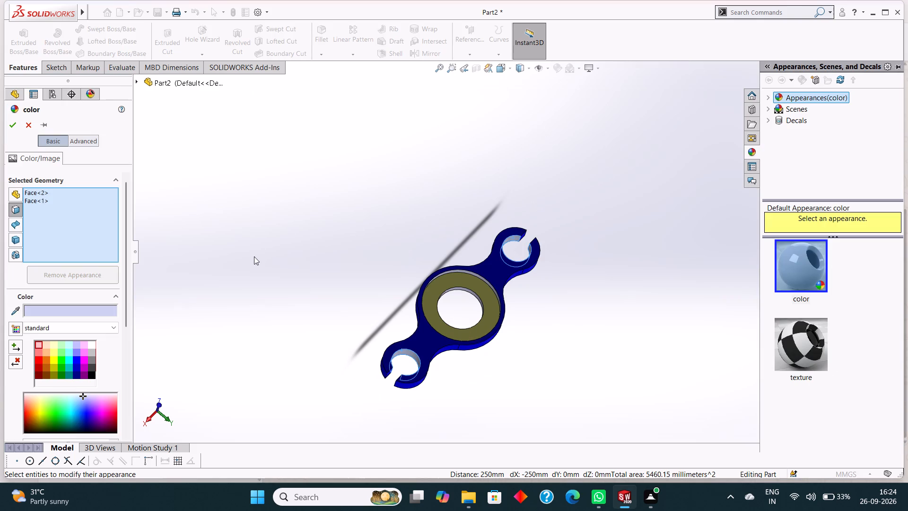
{"action": "left_click", "coordinate": [32, 305]}
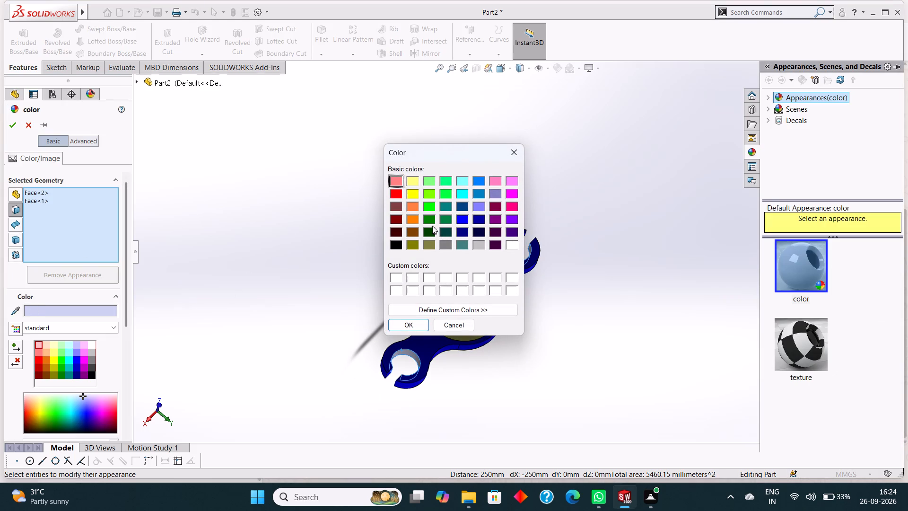
{"action": "left_click", "coordinate": [412, 217]}
{"action": "left_click", "coordinate": [403, 322]}
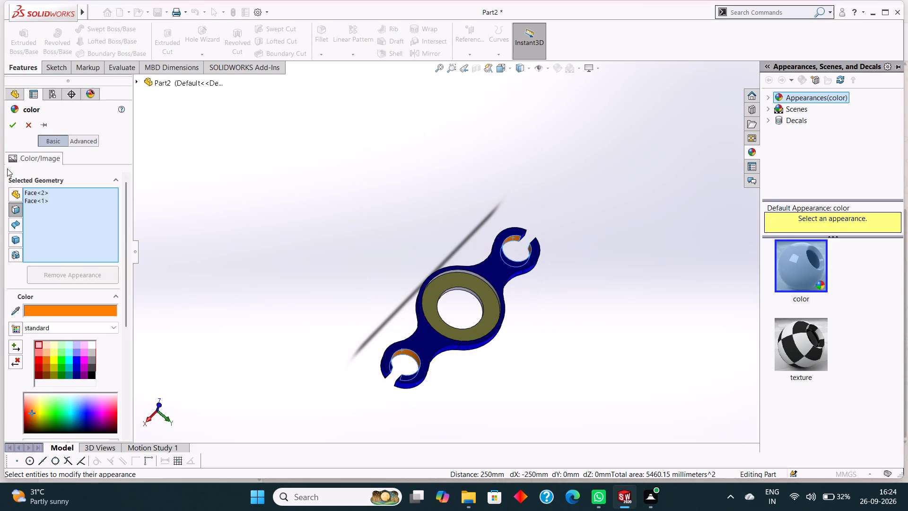
{"action": "left_click", "coordinate": [6, 121]}
{"action": "left_click", "coordinate": [610, 295]}
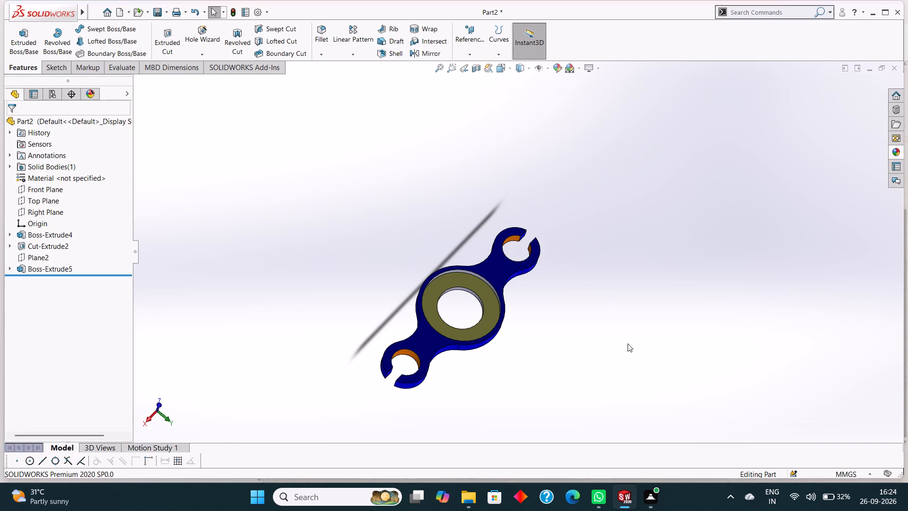
{"action": "middle_click_drag", "start_coordinate": [628, 344], "coordinate": [629, 335]}
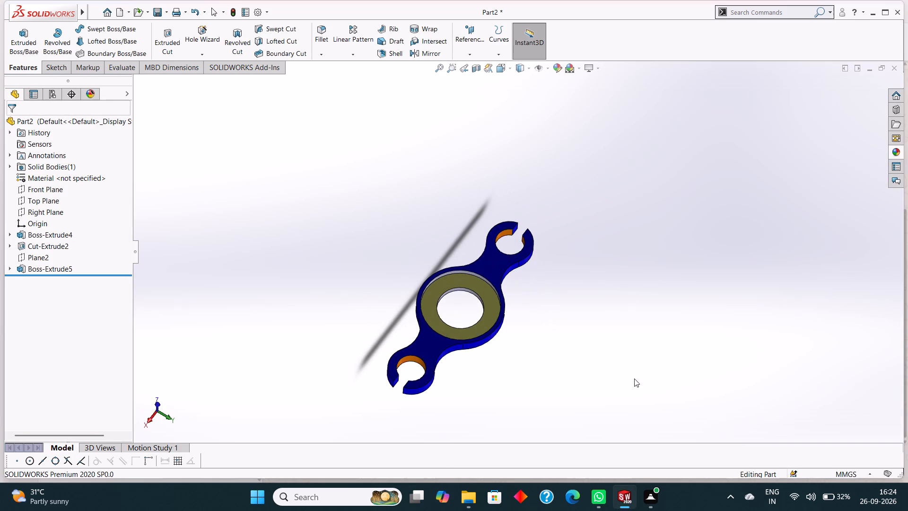
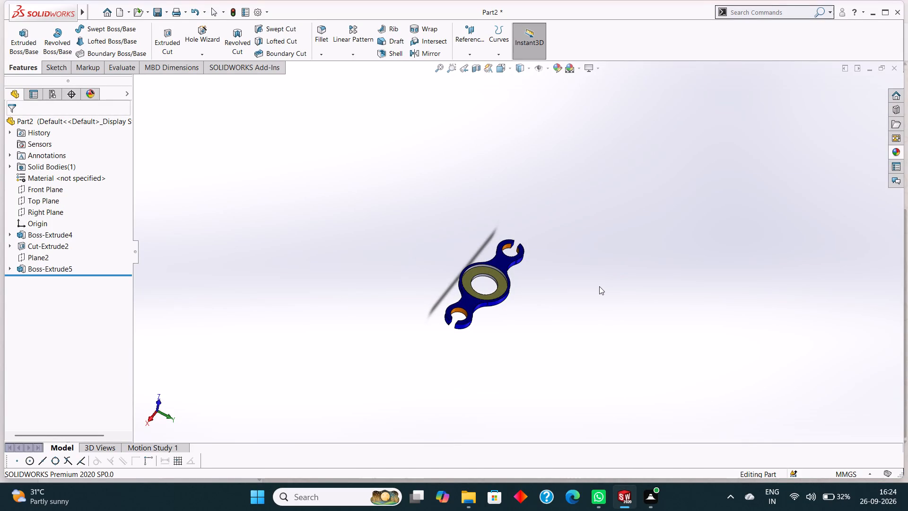
Save the part as a SOLIDWORKS Part named "connecting link plate" in the tryfuji folder.
{"action": "key", "text": "ctrl+s"}
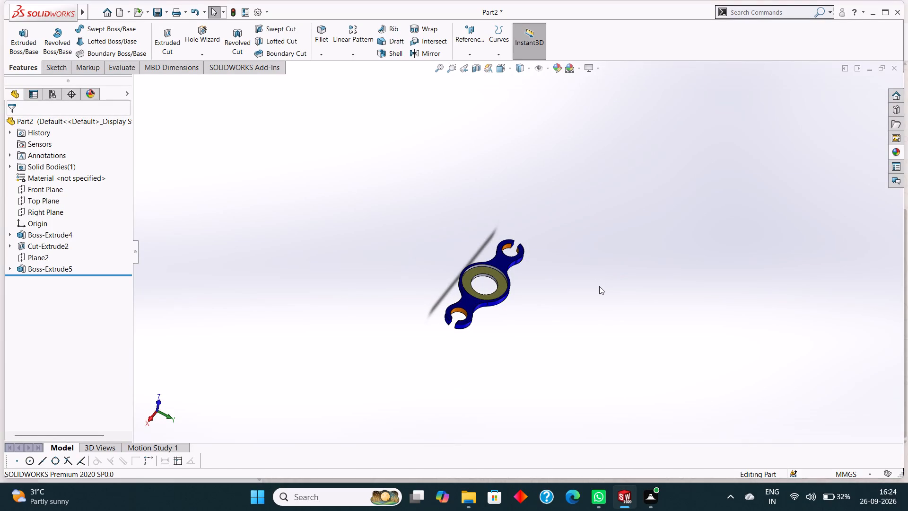
{"action": "key", "text": "BackSpace"}
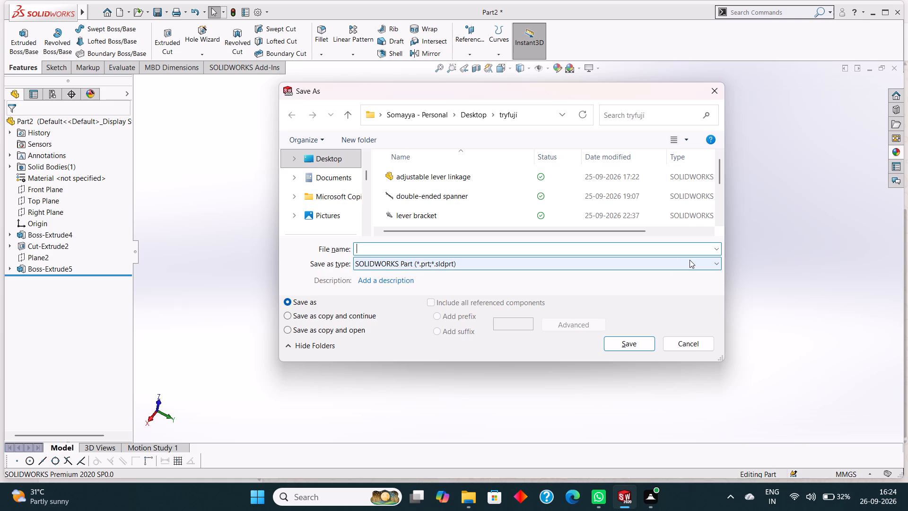
{"action": "type", "text": "conn"}
{"action": "type", "text": "ecting"}
{"action": "key", "text": "space"}
{"action": "type", "text": "link plate"}
{"action": "left_click", "coordinate": [623, 343]}
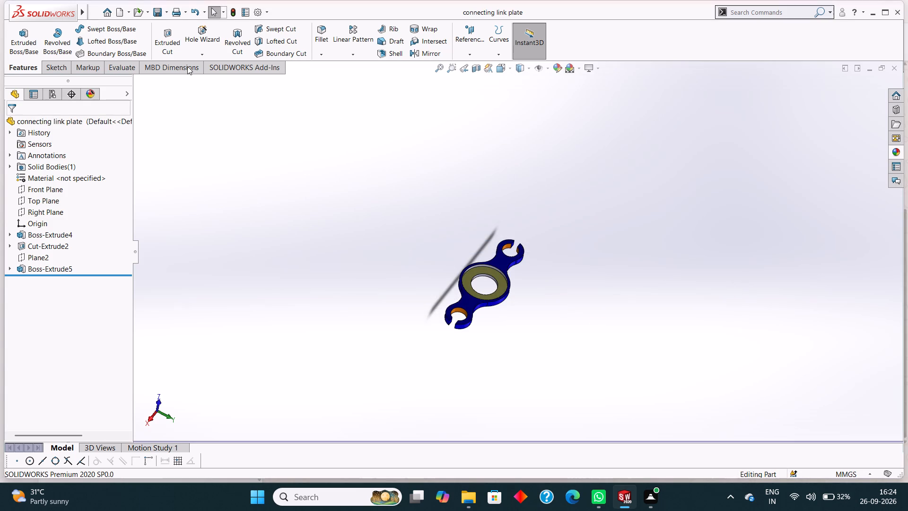
Save a PDF copy of the part (Adobe Portable Document Format) as "connecting link plate" in the tryfuji folder.
{"action": "left_click", "coordinate": [165, 7]}
{"action": "left_click", "coordinate": [170, 40]}
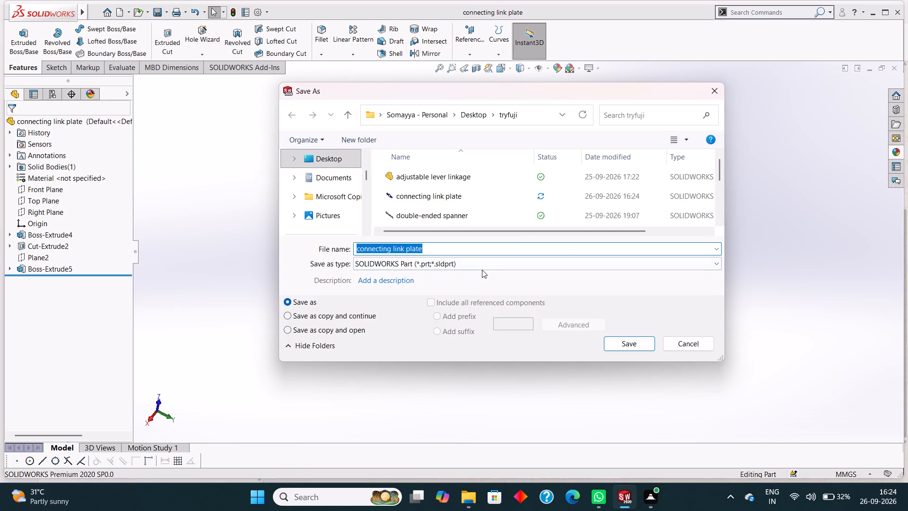
{"action": "left_click", "coordinate": [481, 269]}
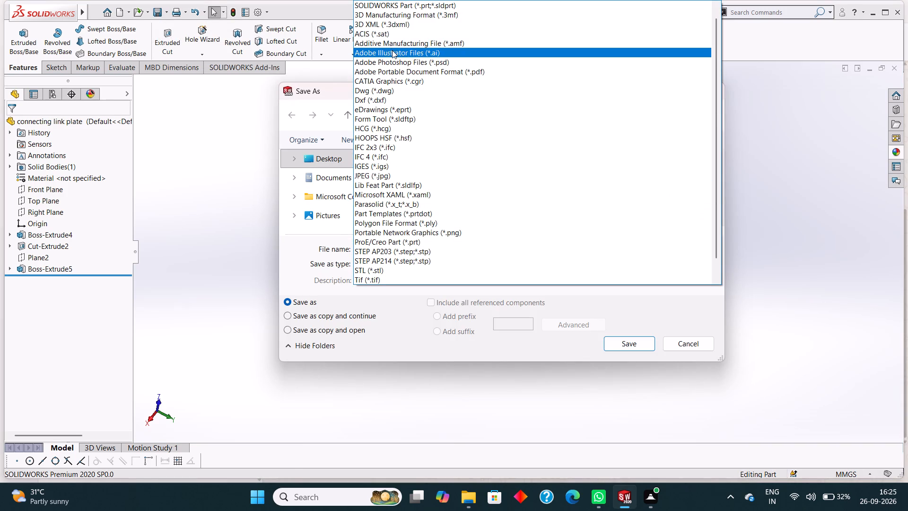
{"action": "left_click", "coordinate": [396, 68]}
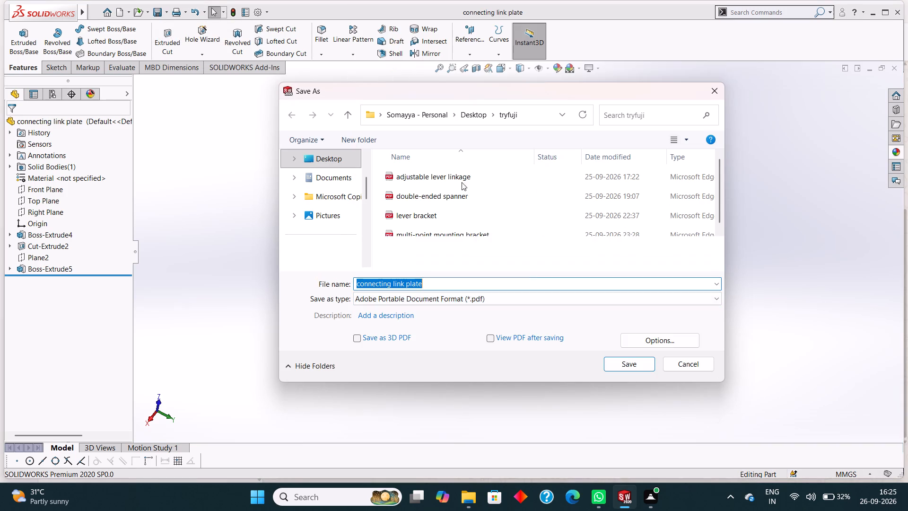
{"action": "left_click", "coordinate": [439, 279]}
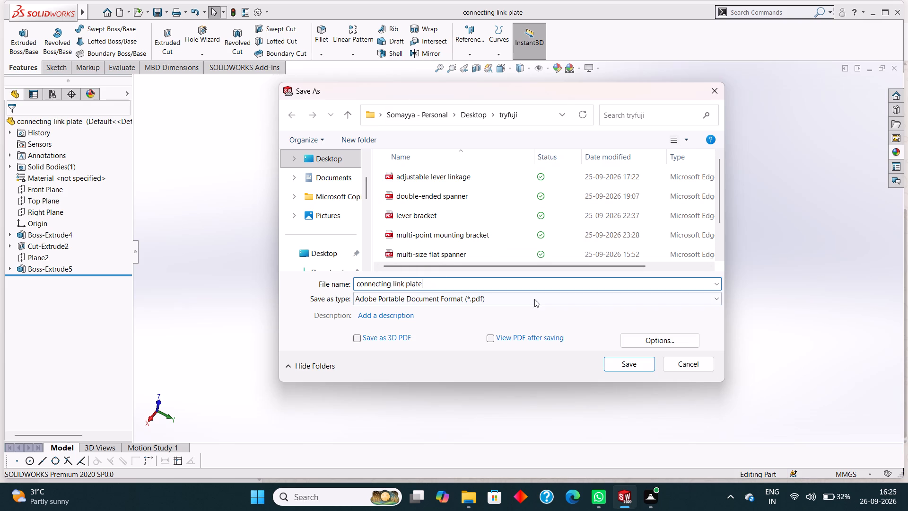
{"action": "left_click", "coordinate": [619, 365]}
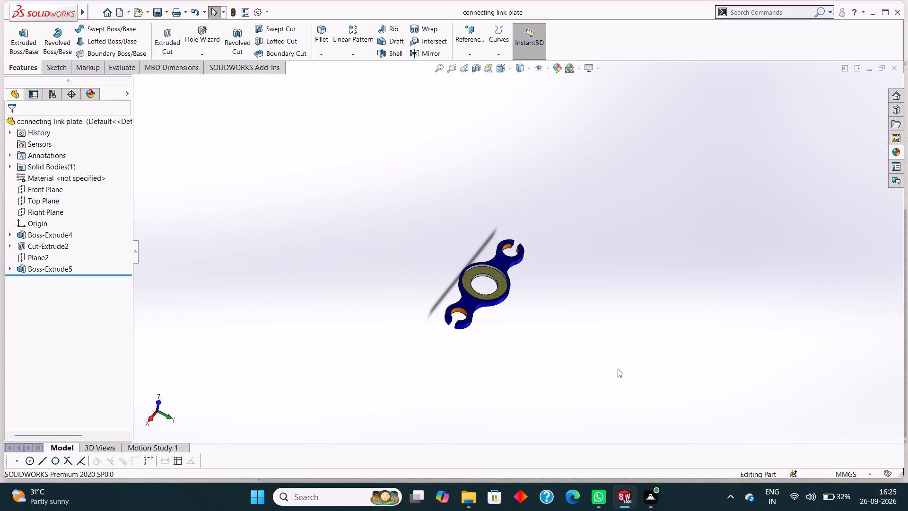